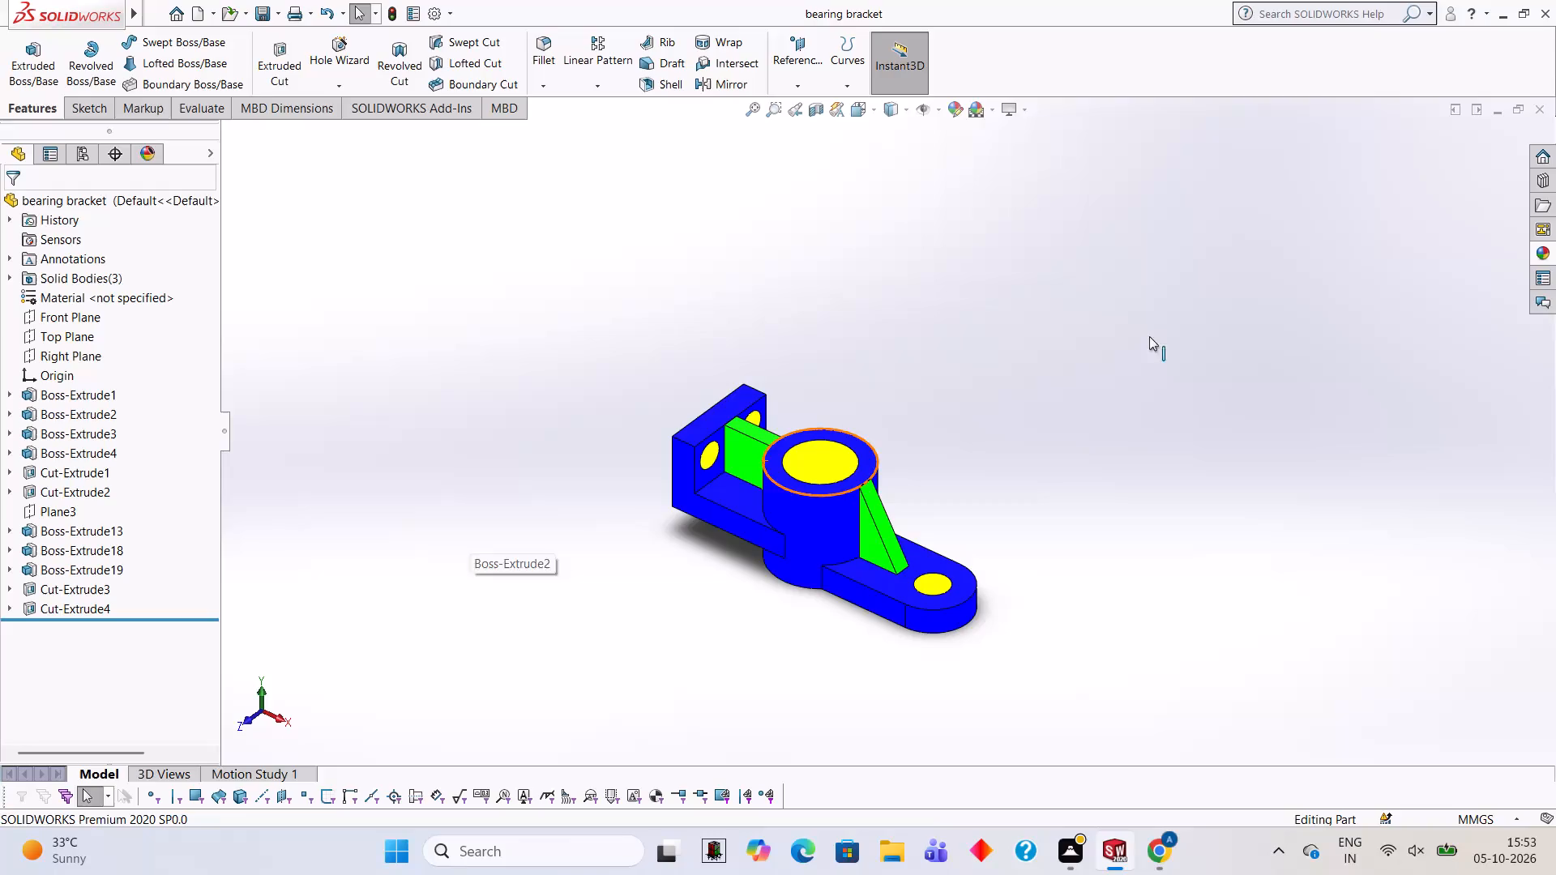
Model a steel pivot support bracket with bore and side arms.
Close the bearing bracket part and create a new part document.
left_click(1533, 116)
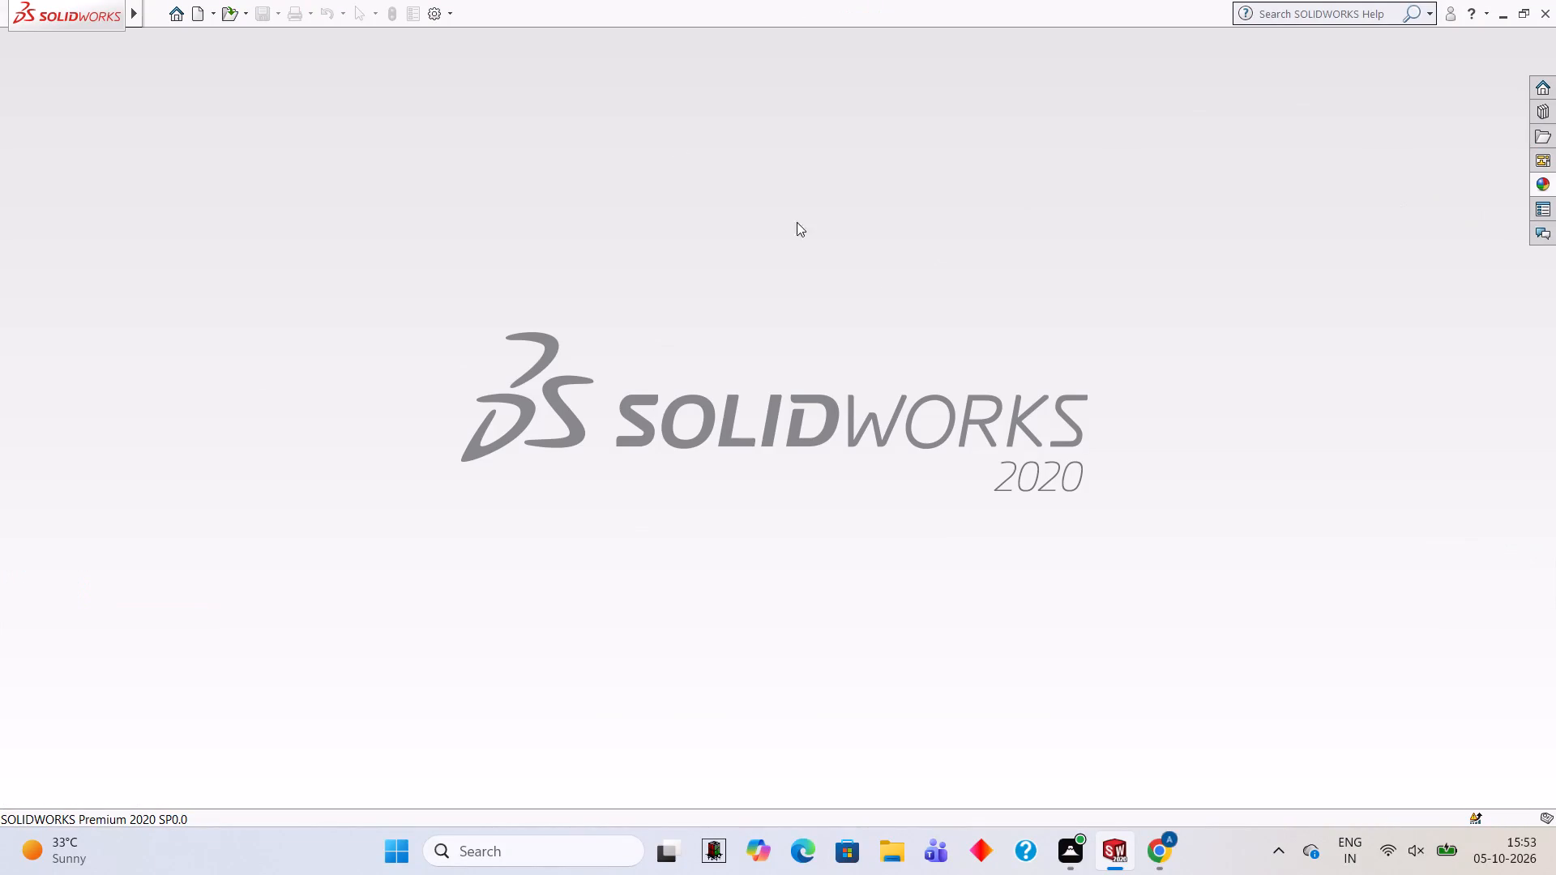
left_click(201, 23)
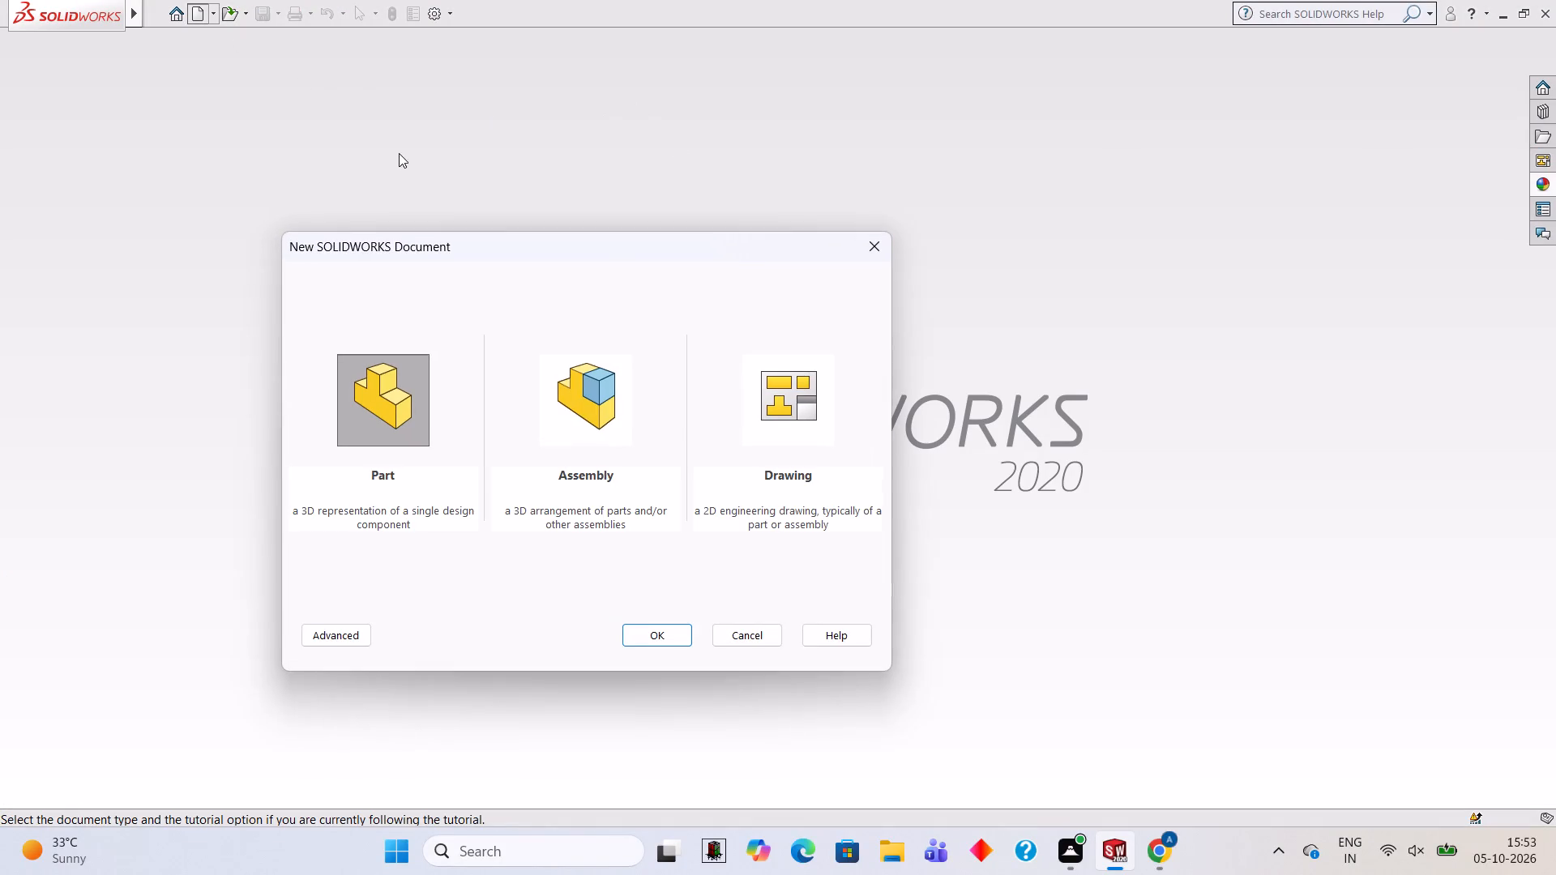
left_click(673, 630)
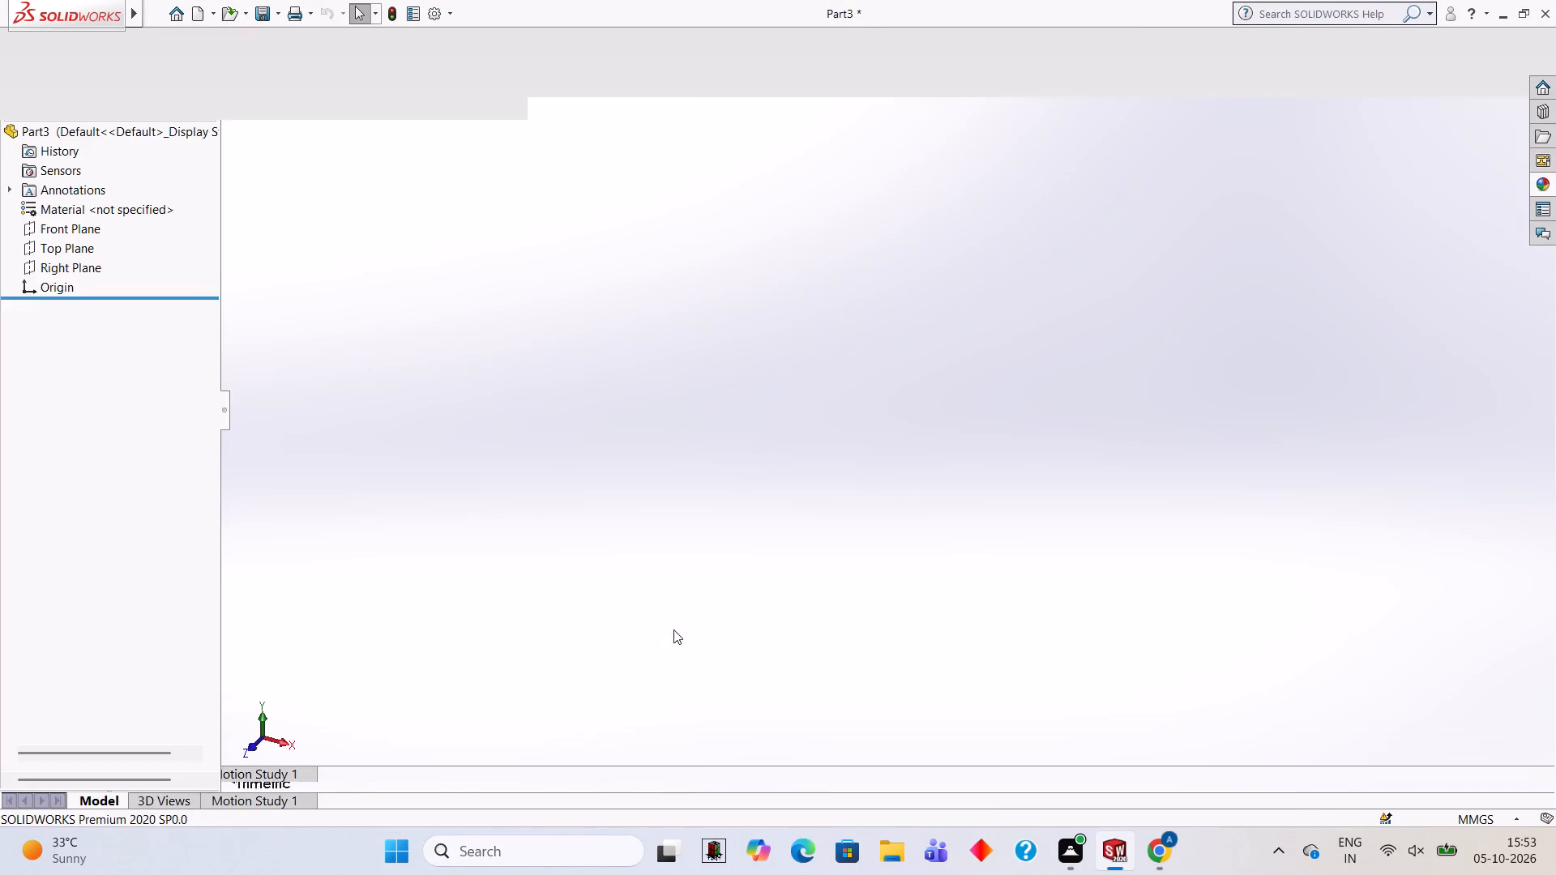
Start a sketch on the Front Plane.
left_click(85, 292)
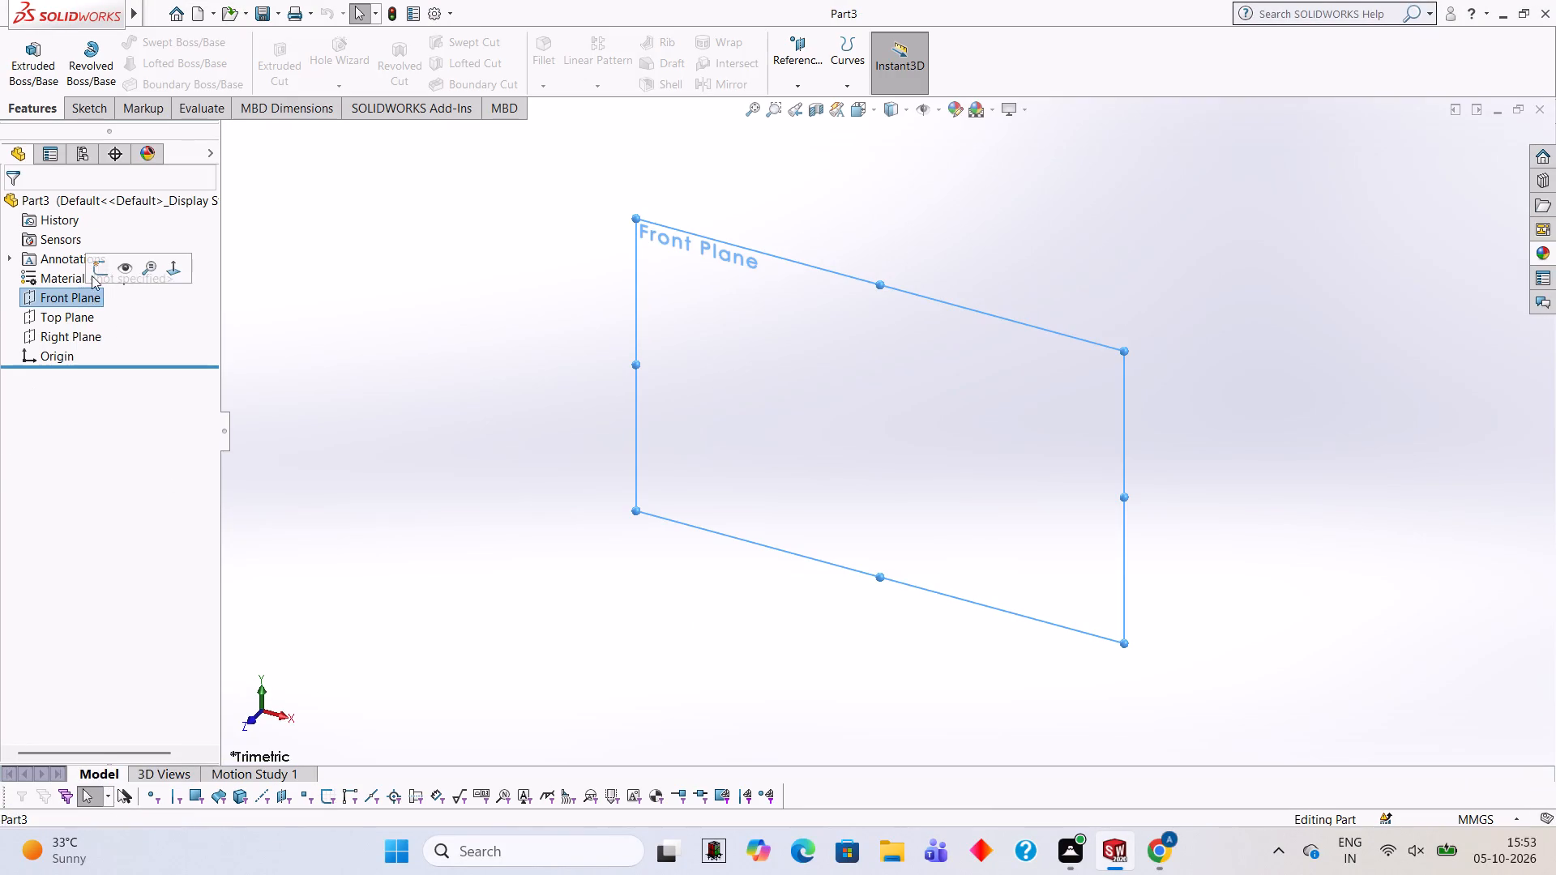
left_click(98, 263)
left_click(724, 355)
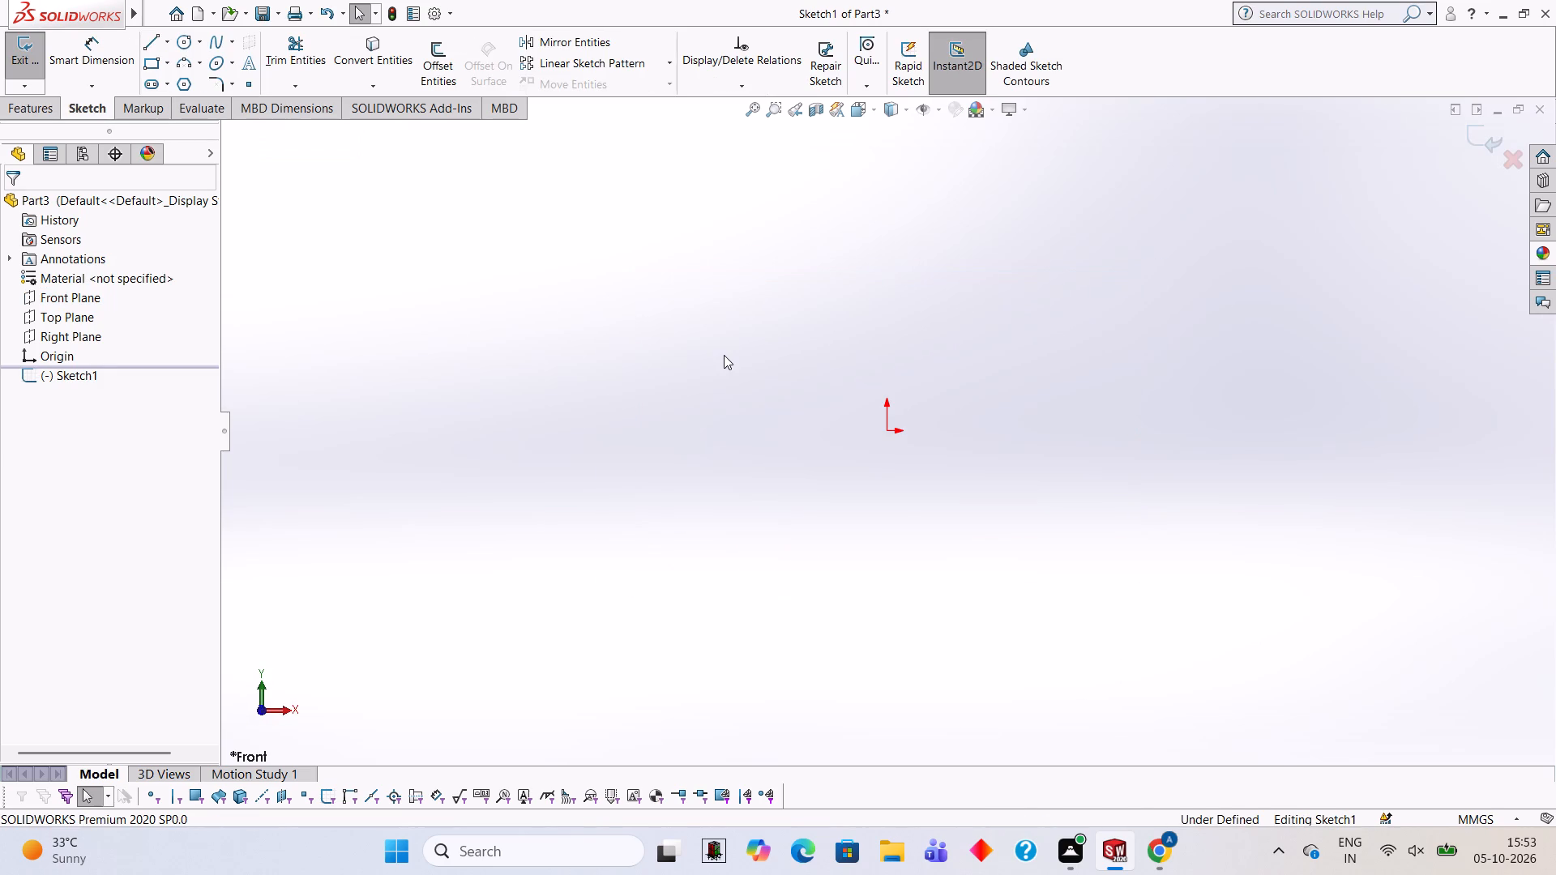
Draw a 56 mm vertical line straight up from the origin.
scroll(782, 417, "down", 1)
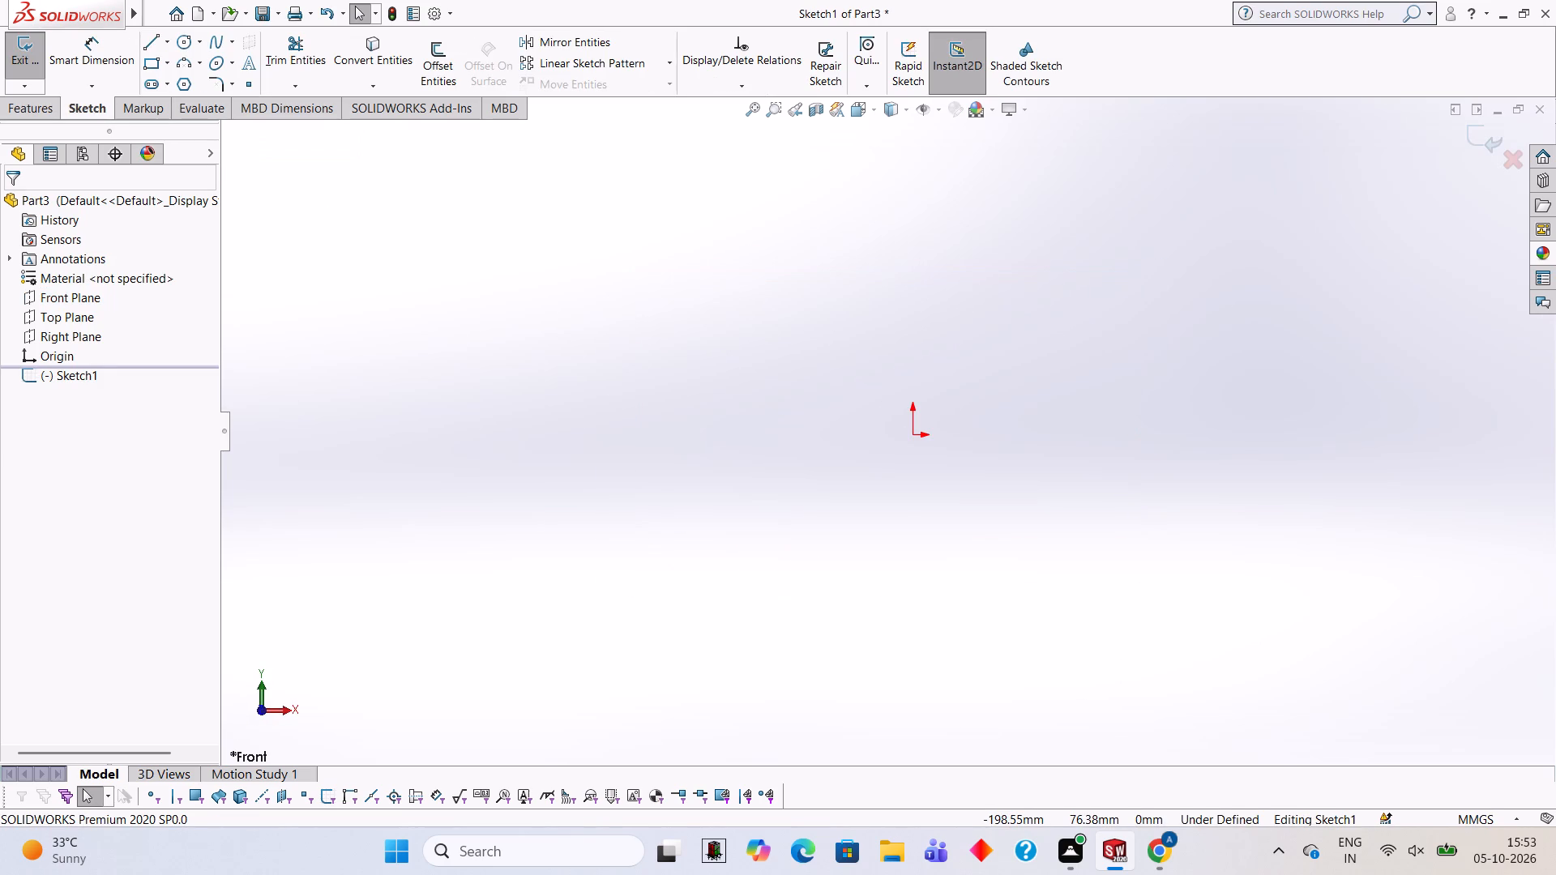
left_click(144, 47)
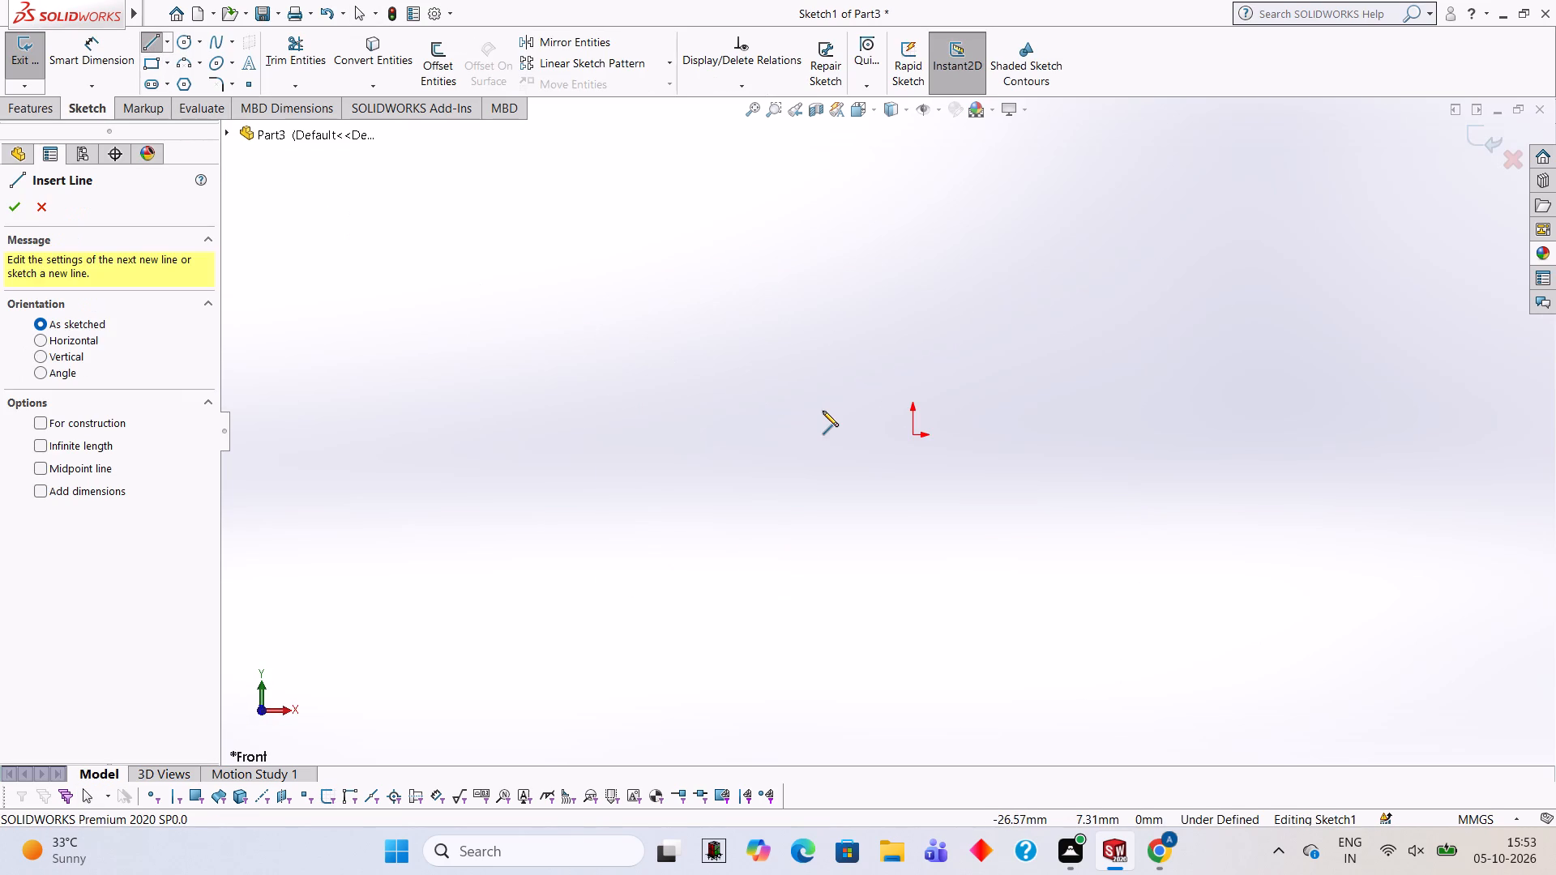
scroll(1020, 480, "up", 1)
scroll(1050, 460, "down", 2)
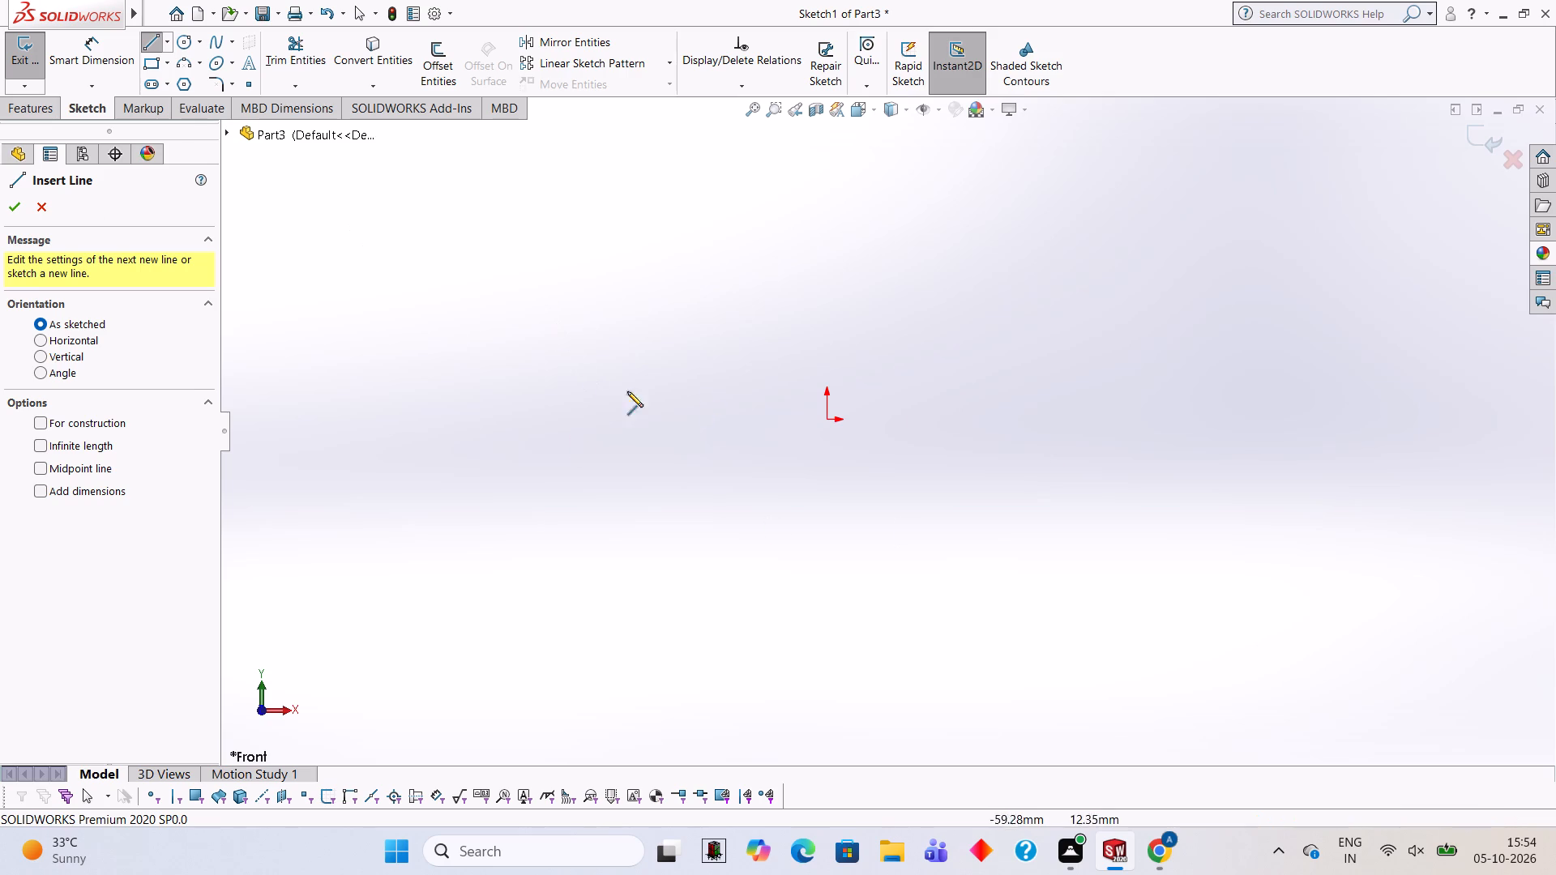
left_click(826, 424)
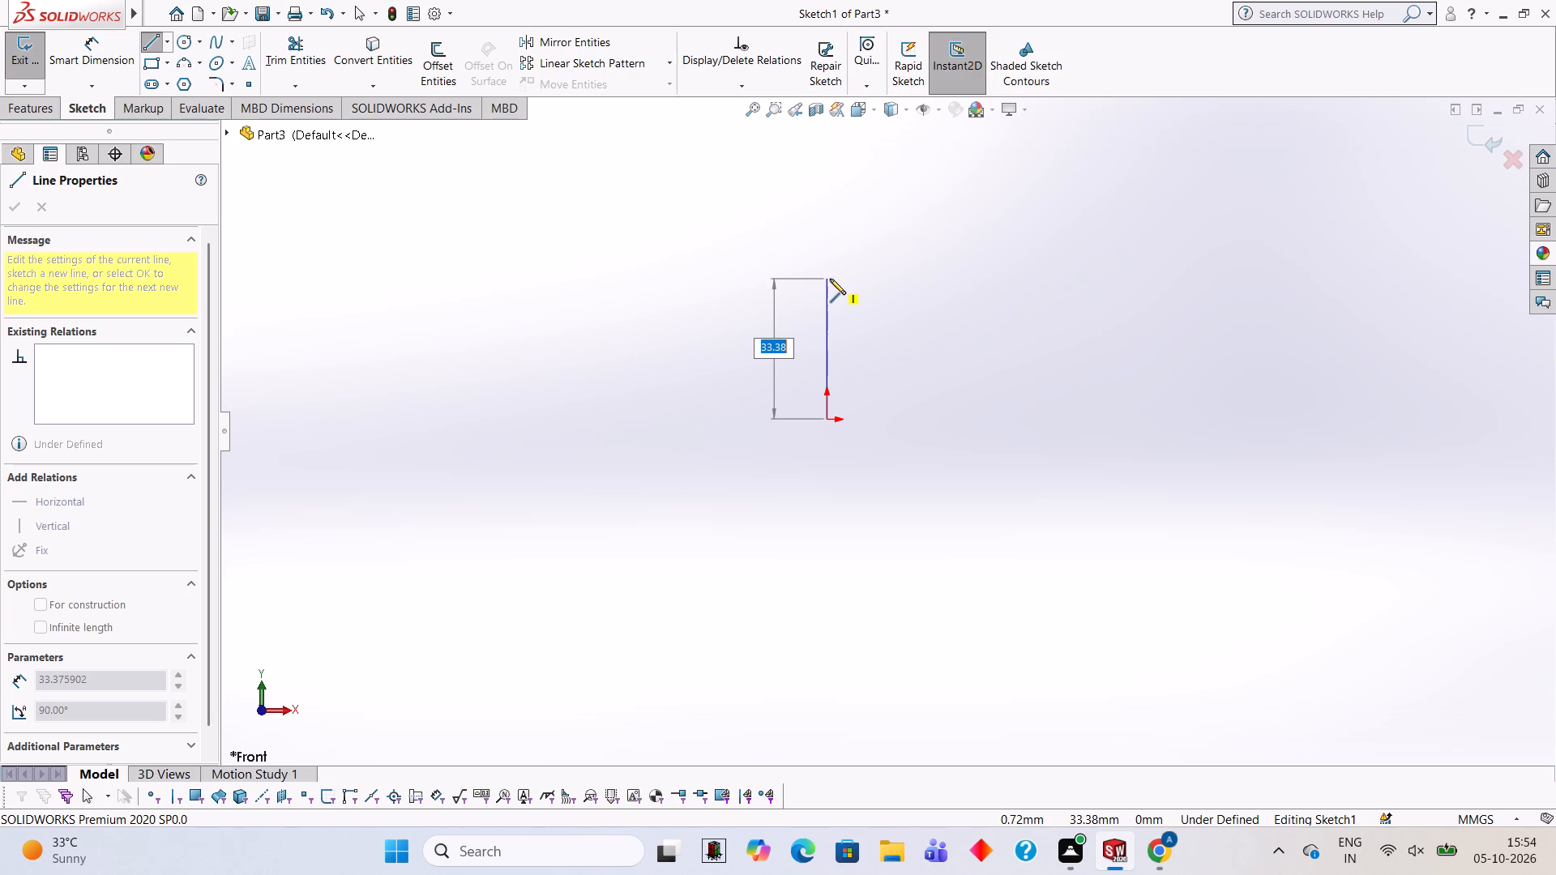
type("56")
key("Return")
scroll(830, 173, "up", 2)
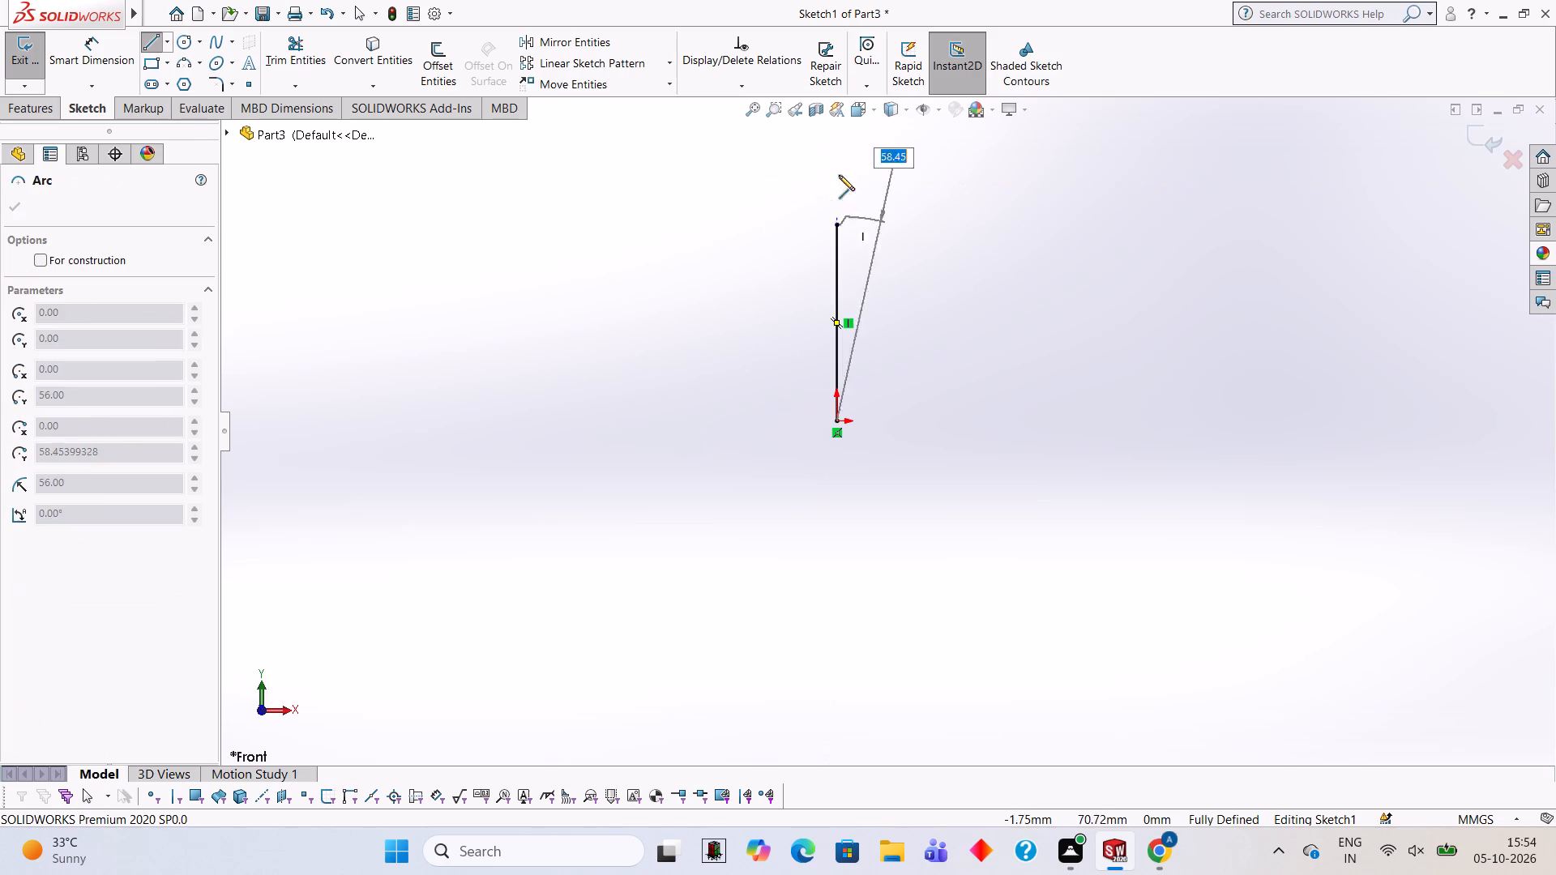
scroll(961, 211, "up", 1)
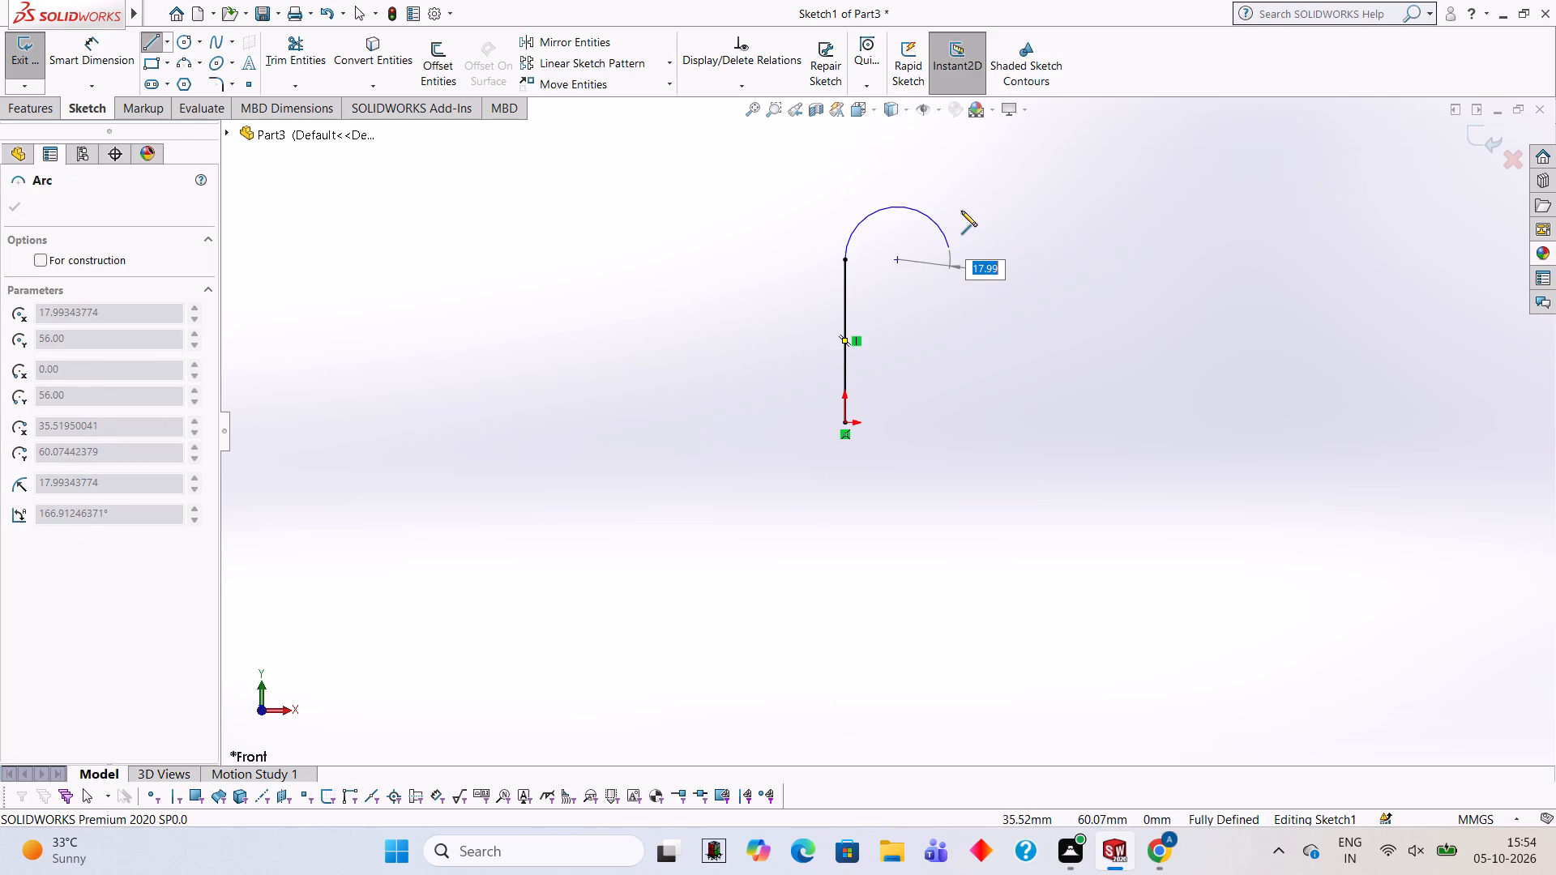
scroll(961, 211, "down", 1)
scroll(1054, 285, "down", 2)
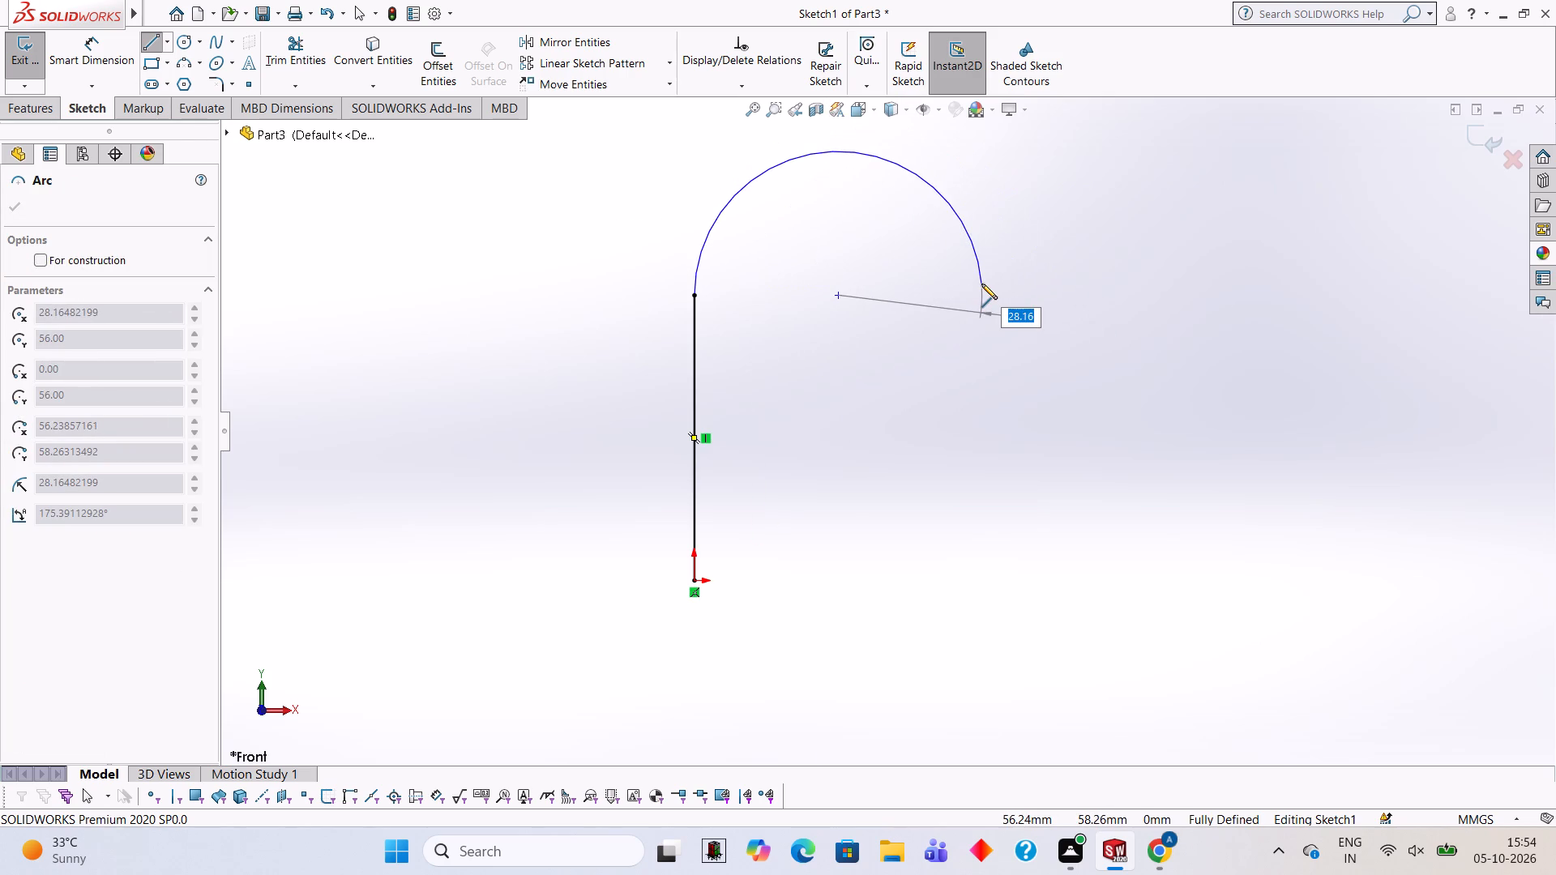
key("Escape")
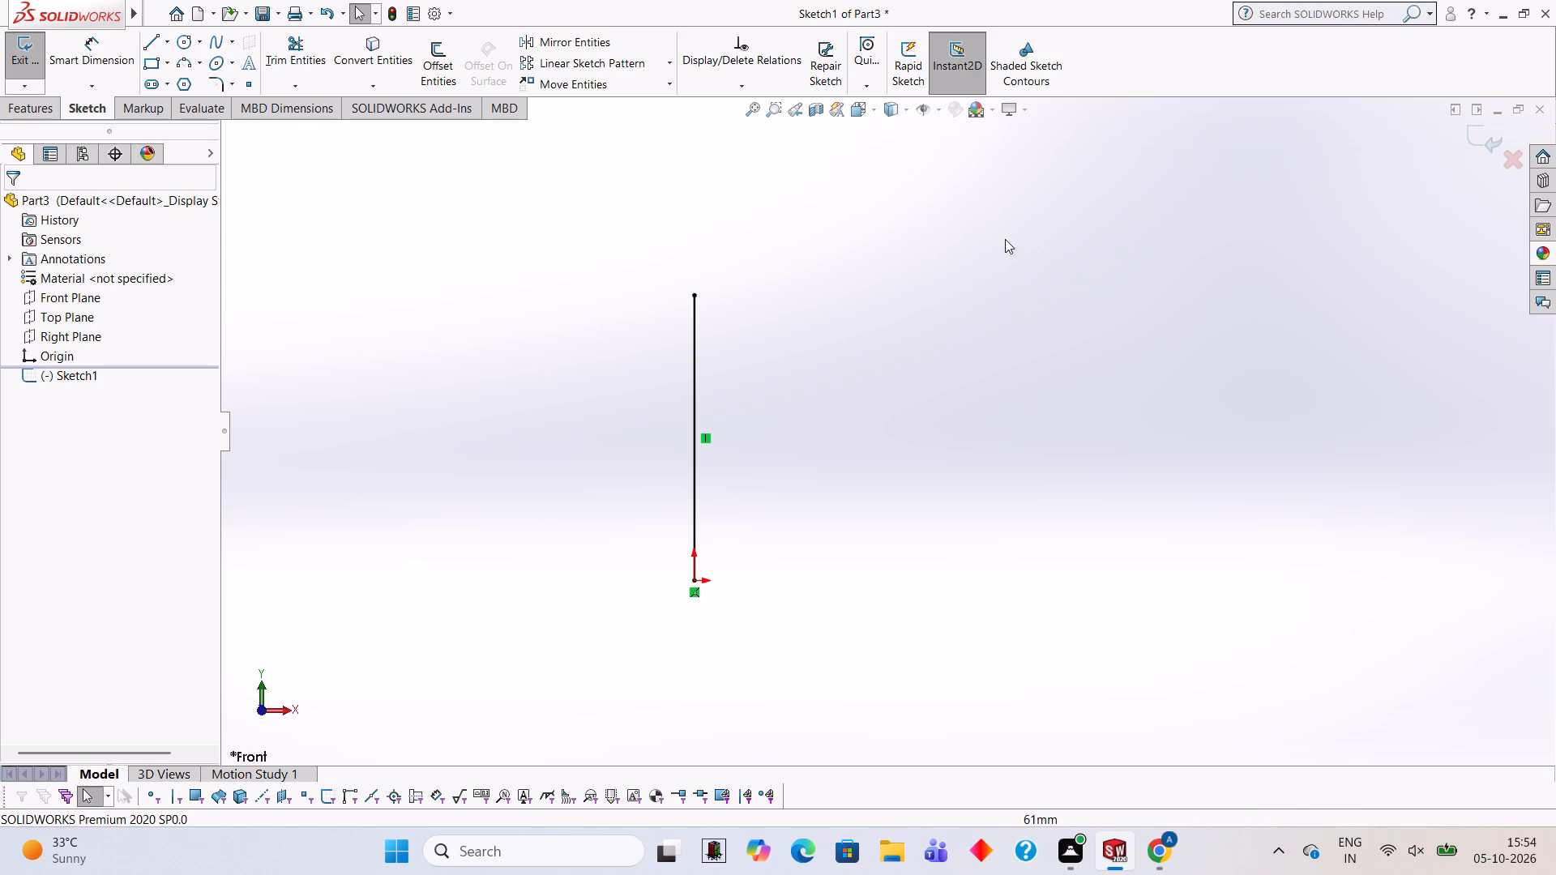
Draw a 140 mm horizontal base line in the positive X direction from the origin, continuing with a 56 mm vertical line up from its far end.
left_click(147, 45)
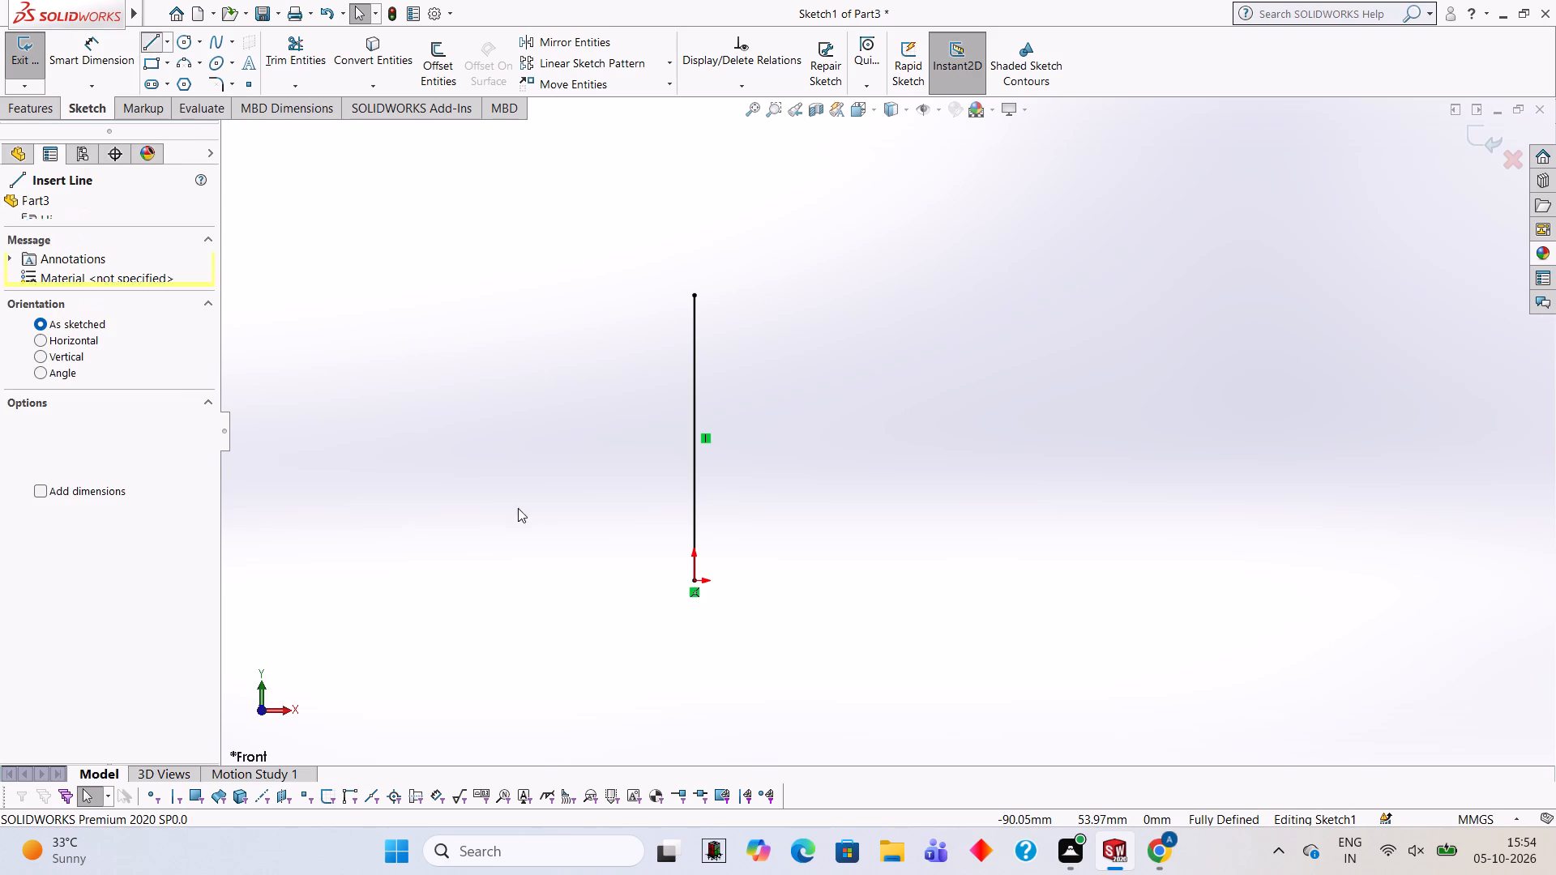
left_click(694, 579)
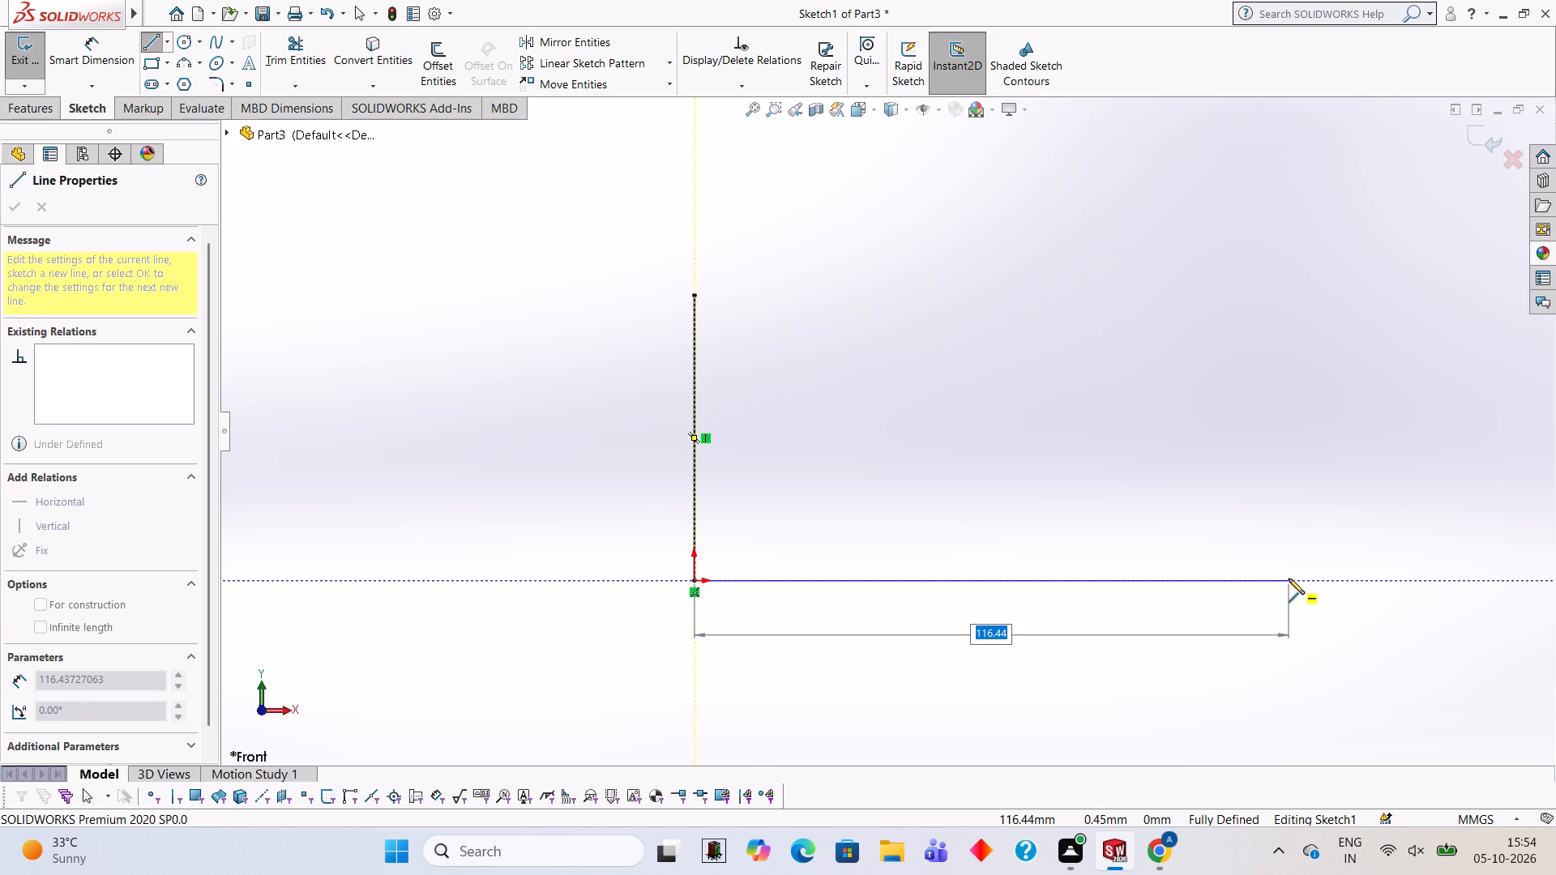
key("1")
type("40")
key("Return")
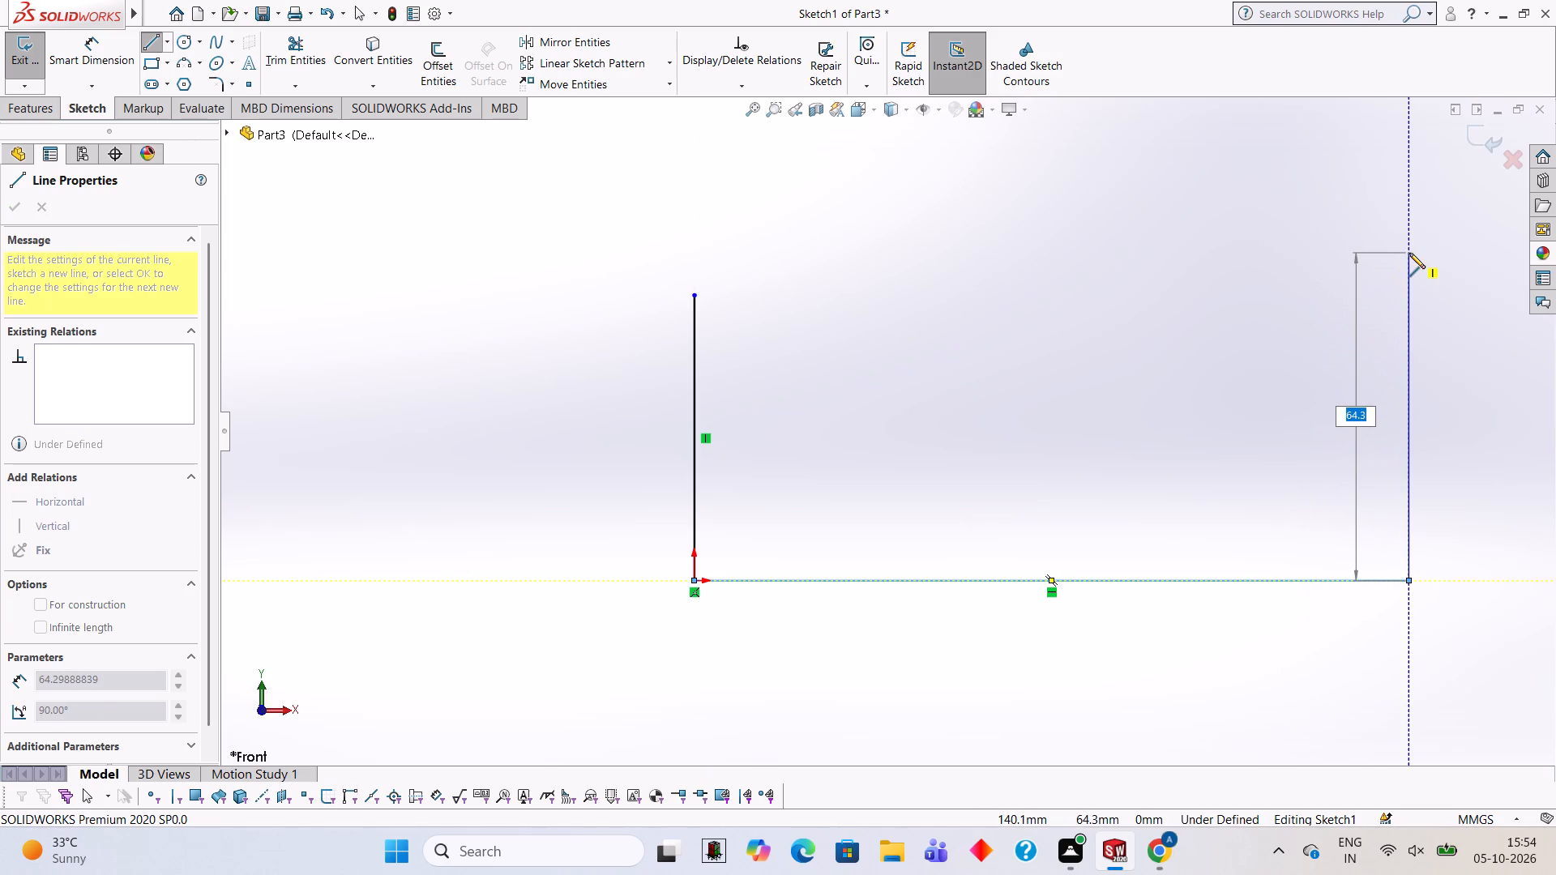
type("56")
key("Return")
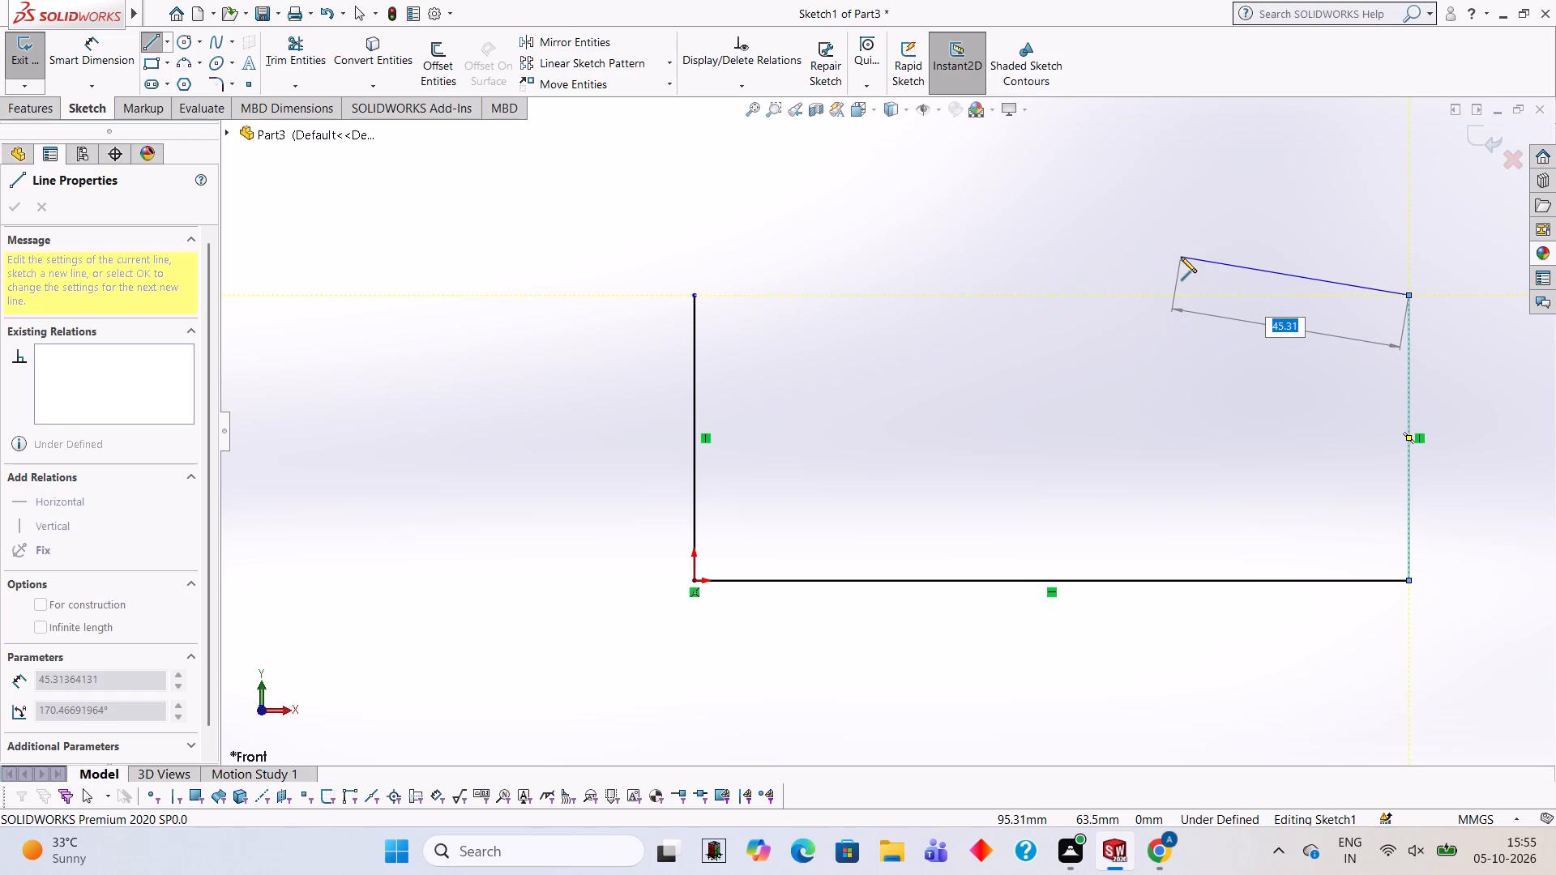
key("Escape")
Draw a 76 mm vertical line up from the midpoint of the base line.
scroll(1482, 408, "up", 2)
scroll(1481, 408, "down", 3)
scroll(552, 439, "up", 3)
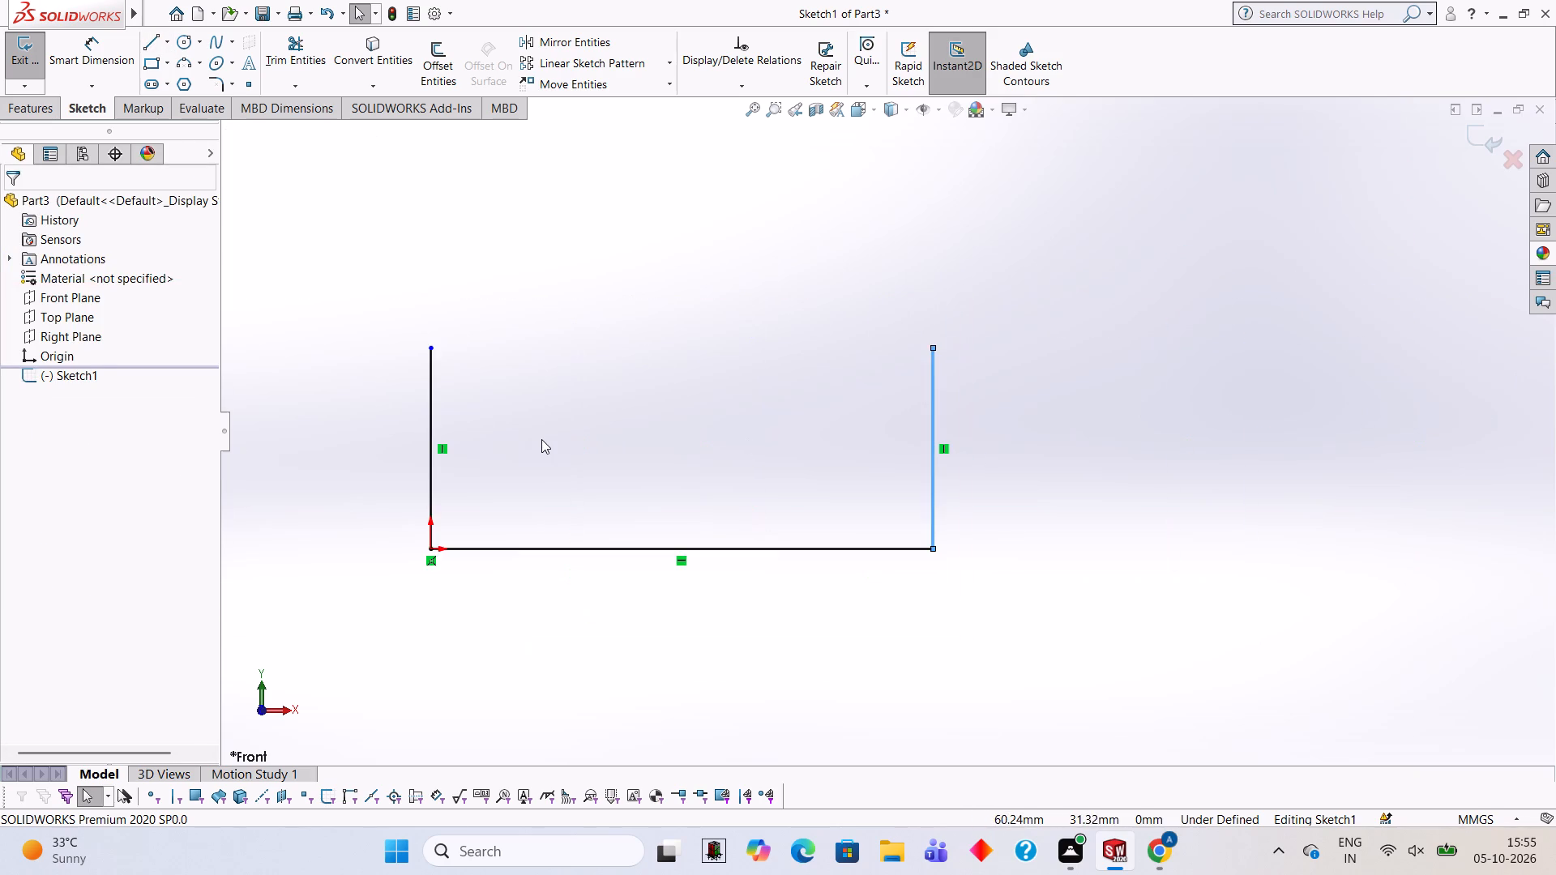
scroll(645, 371, "down", 1)
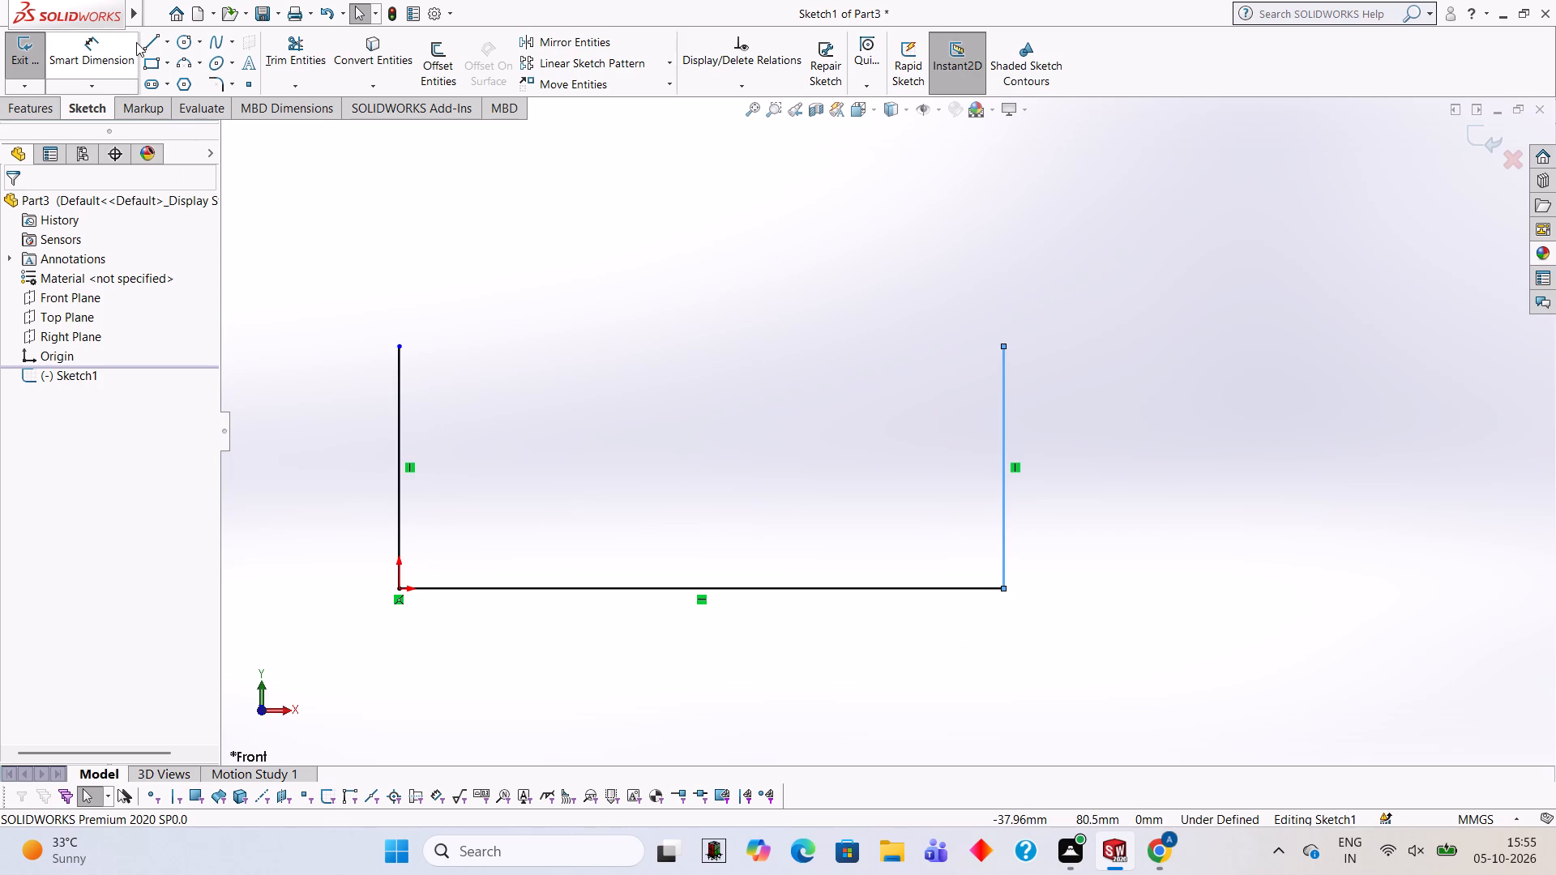
left_click(151, 42)
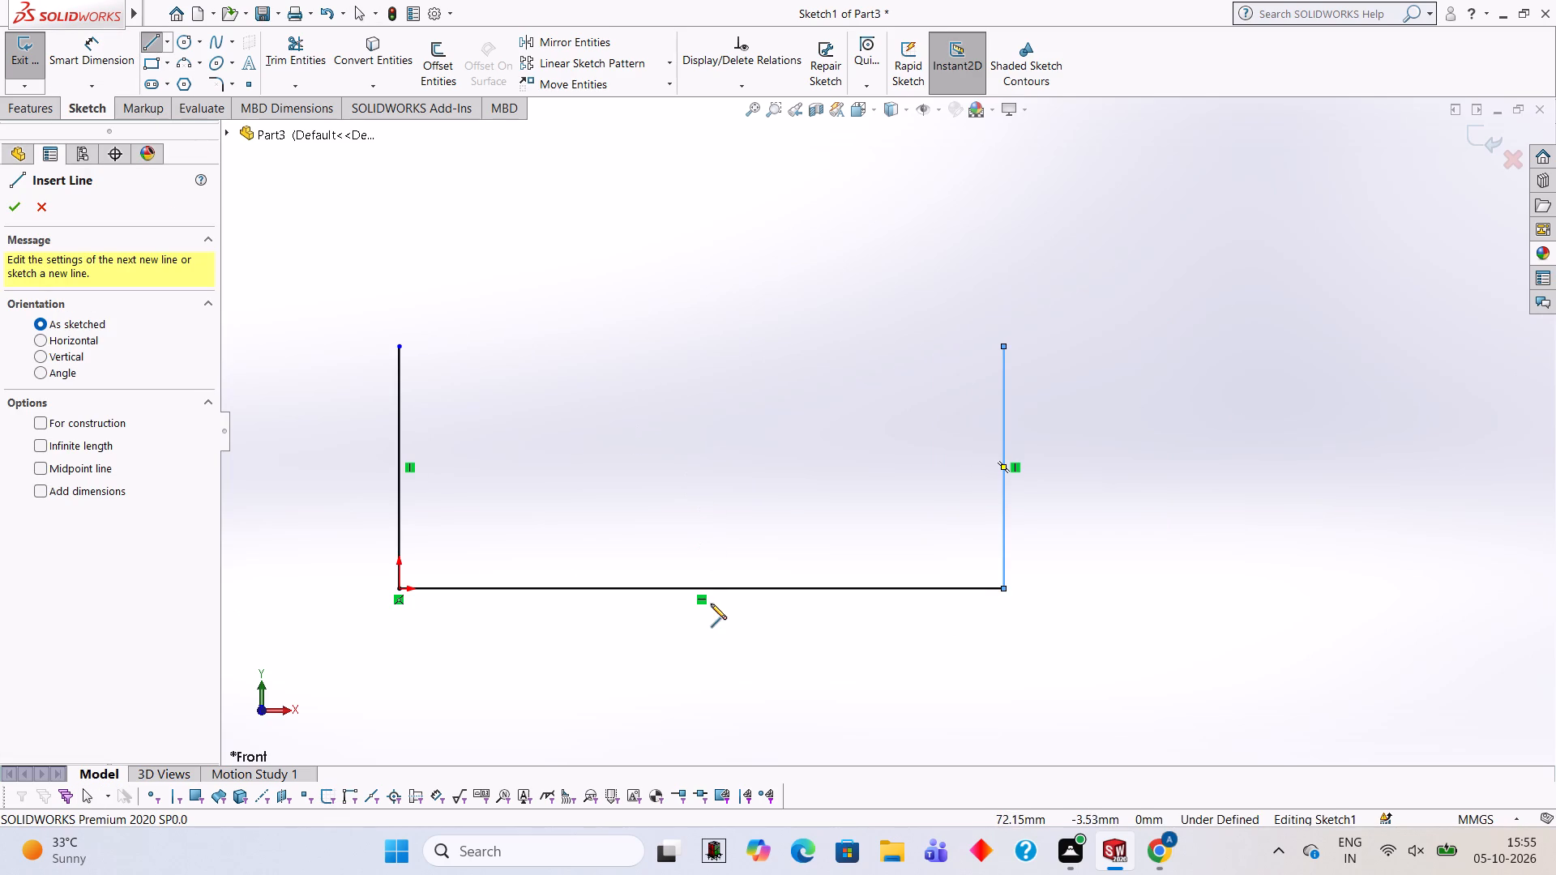
left_click(700, 591)
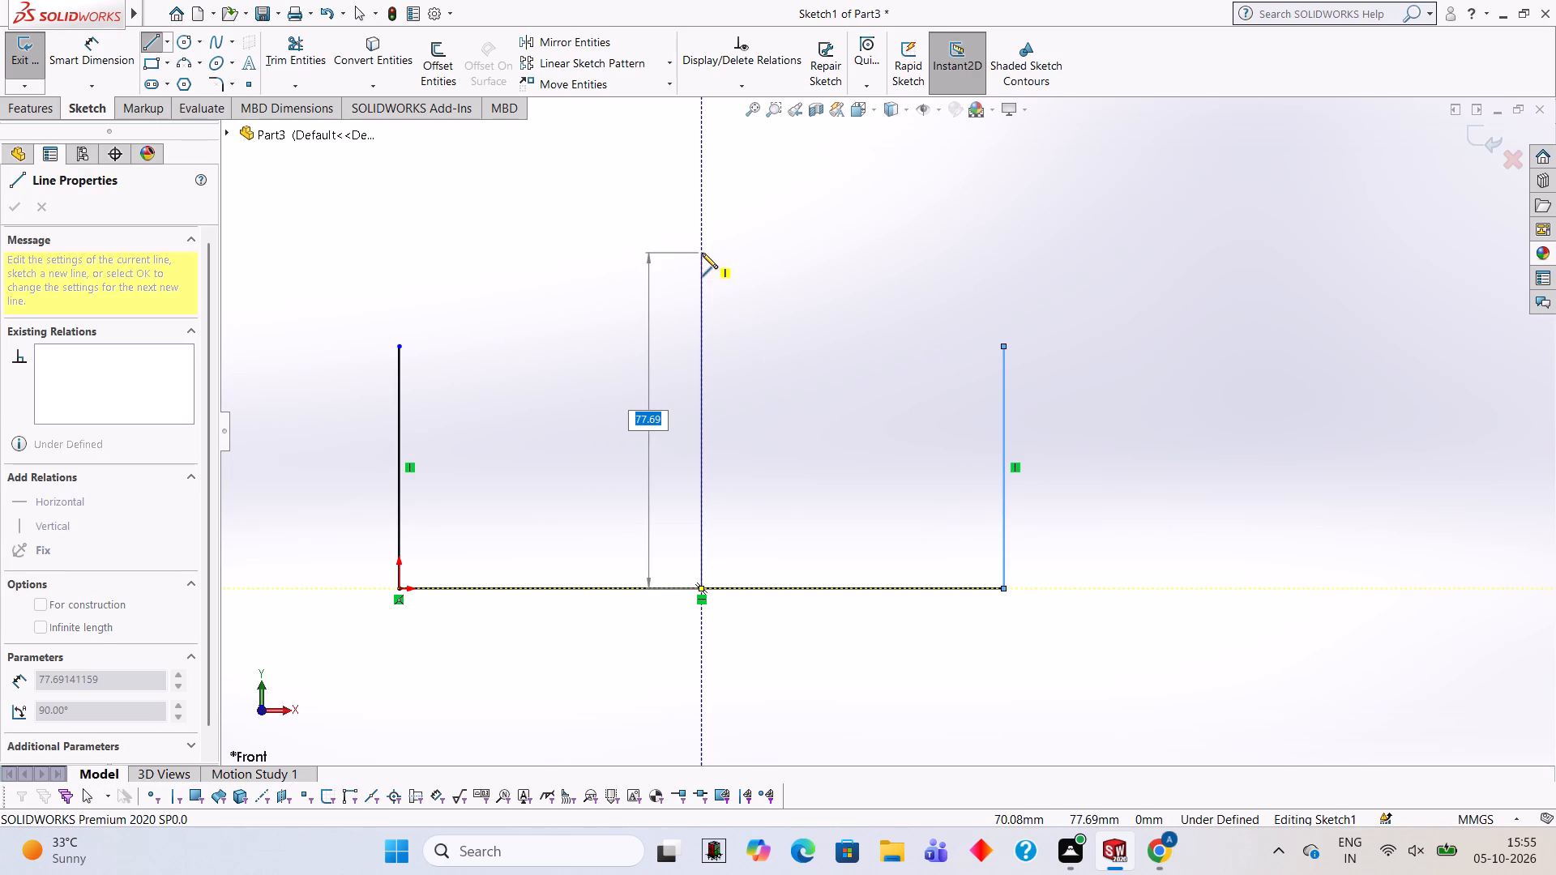
type("76")
key("Return")
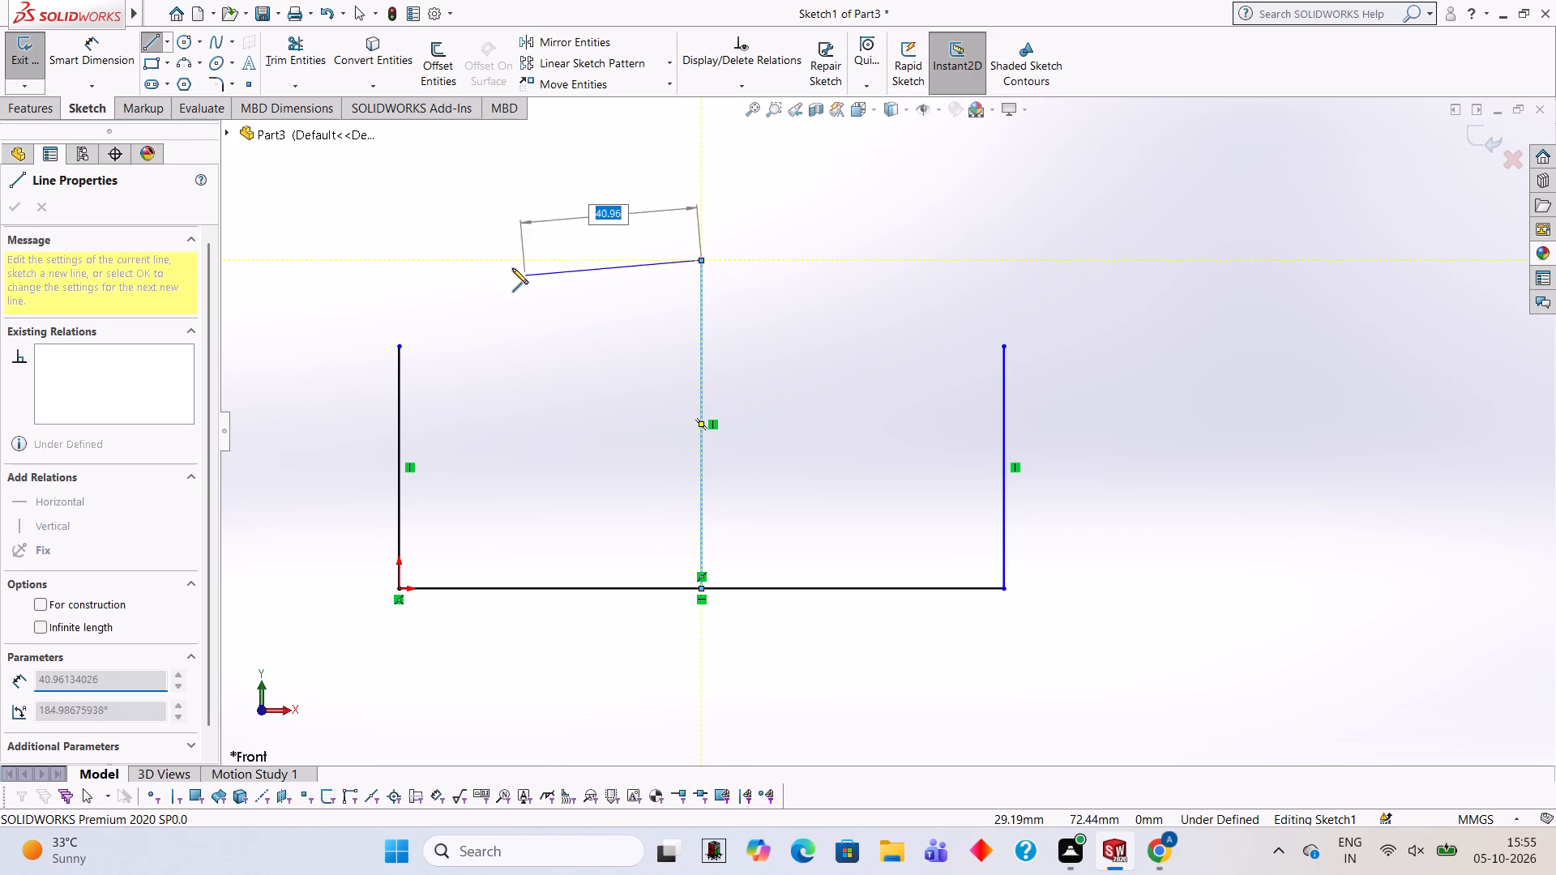
key("Escape")
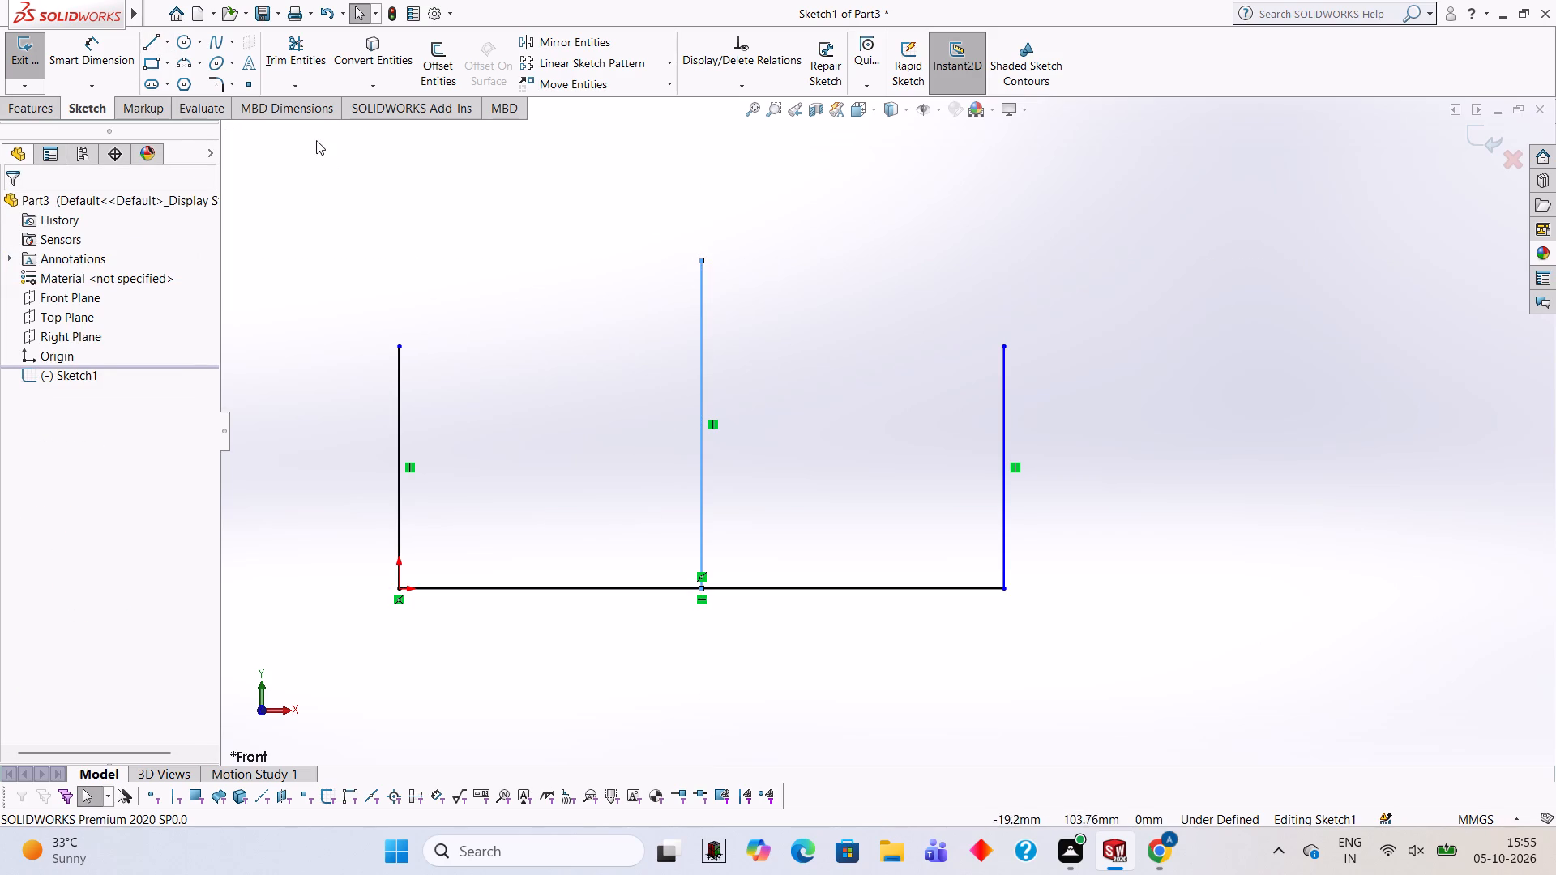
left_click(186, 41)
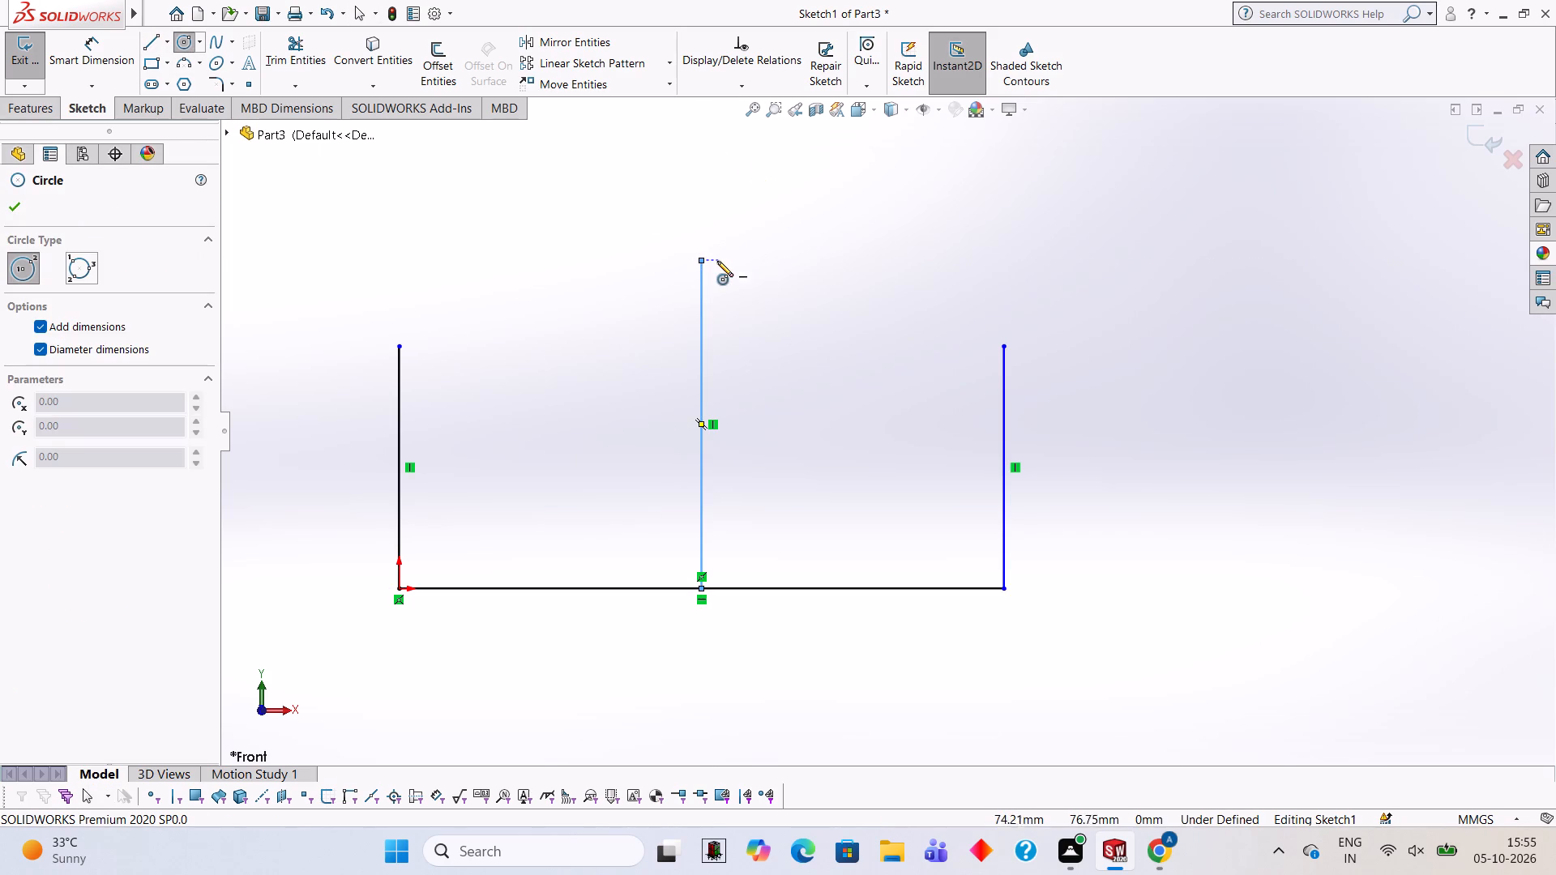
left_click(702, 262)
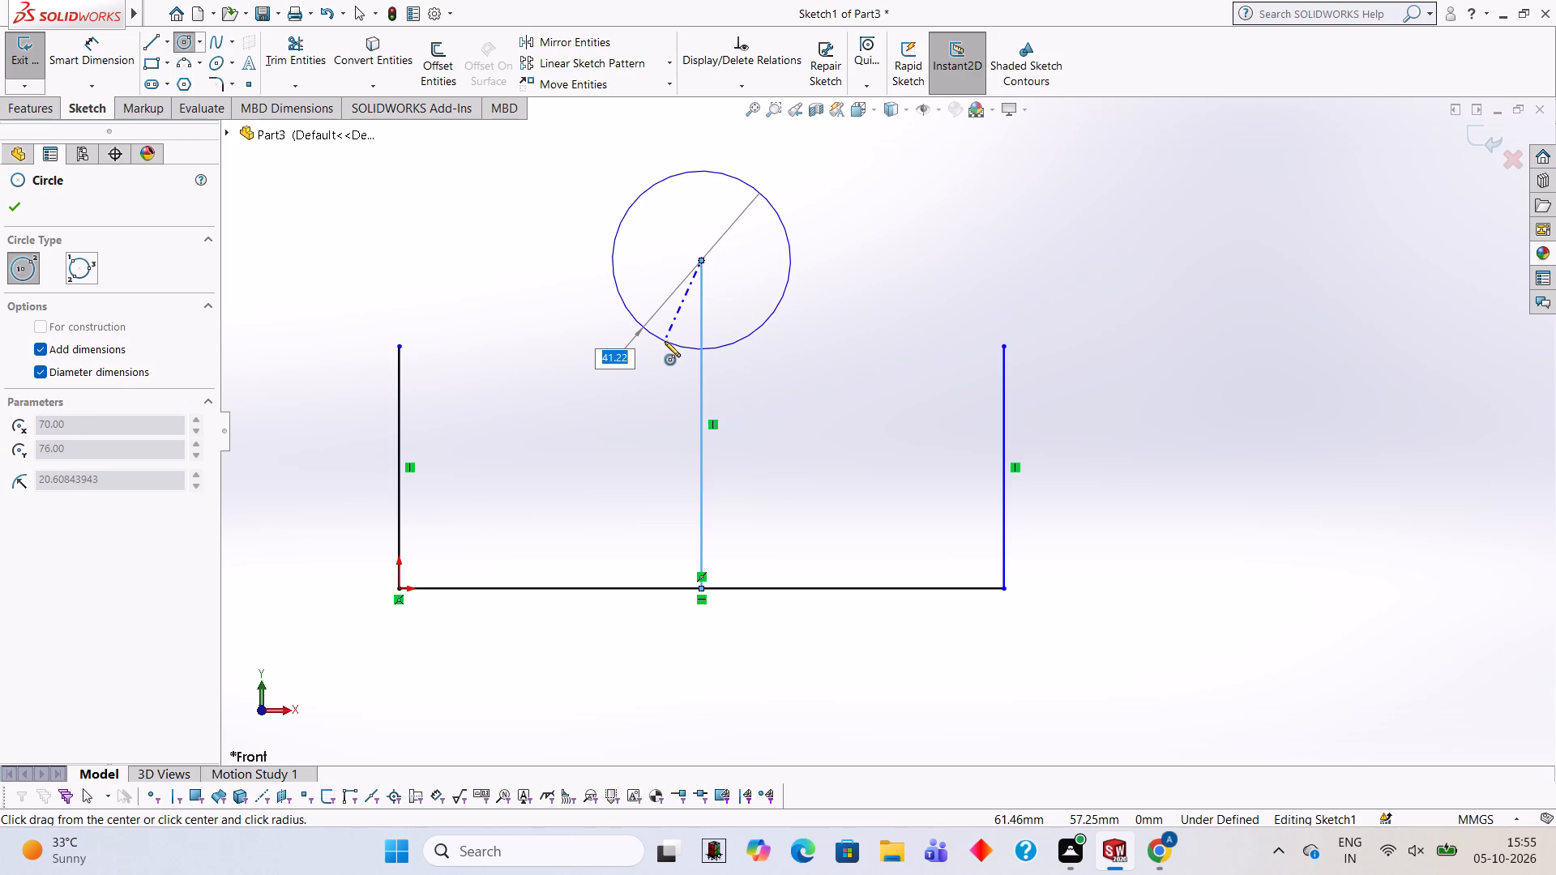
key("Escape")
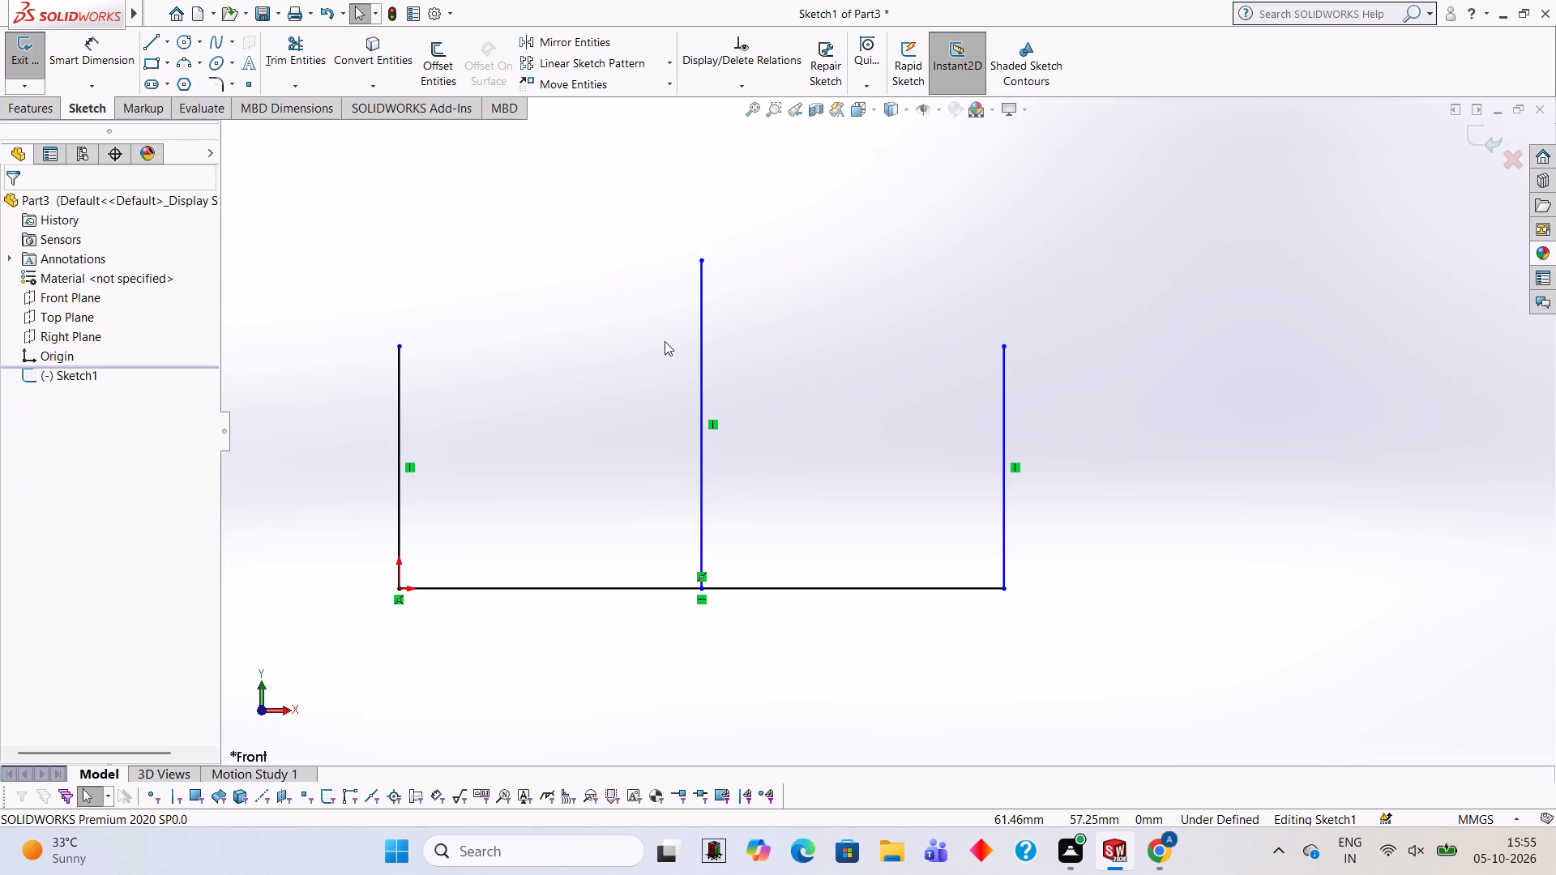
Draw a circle of radius 35 mm centred on the middle line's upper end, with automatic dimensions and diameter dimensions turned off.
left_click(190, 52)
left_click(46, 327)
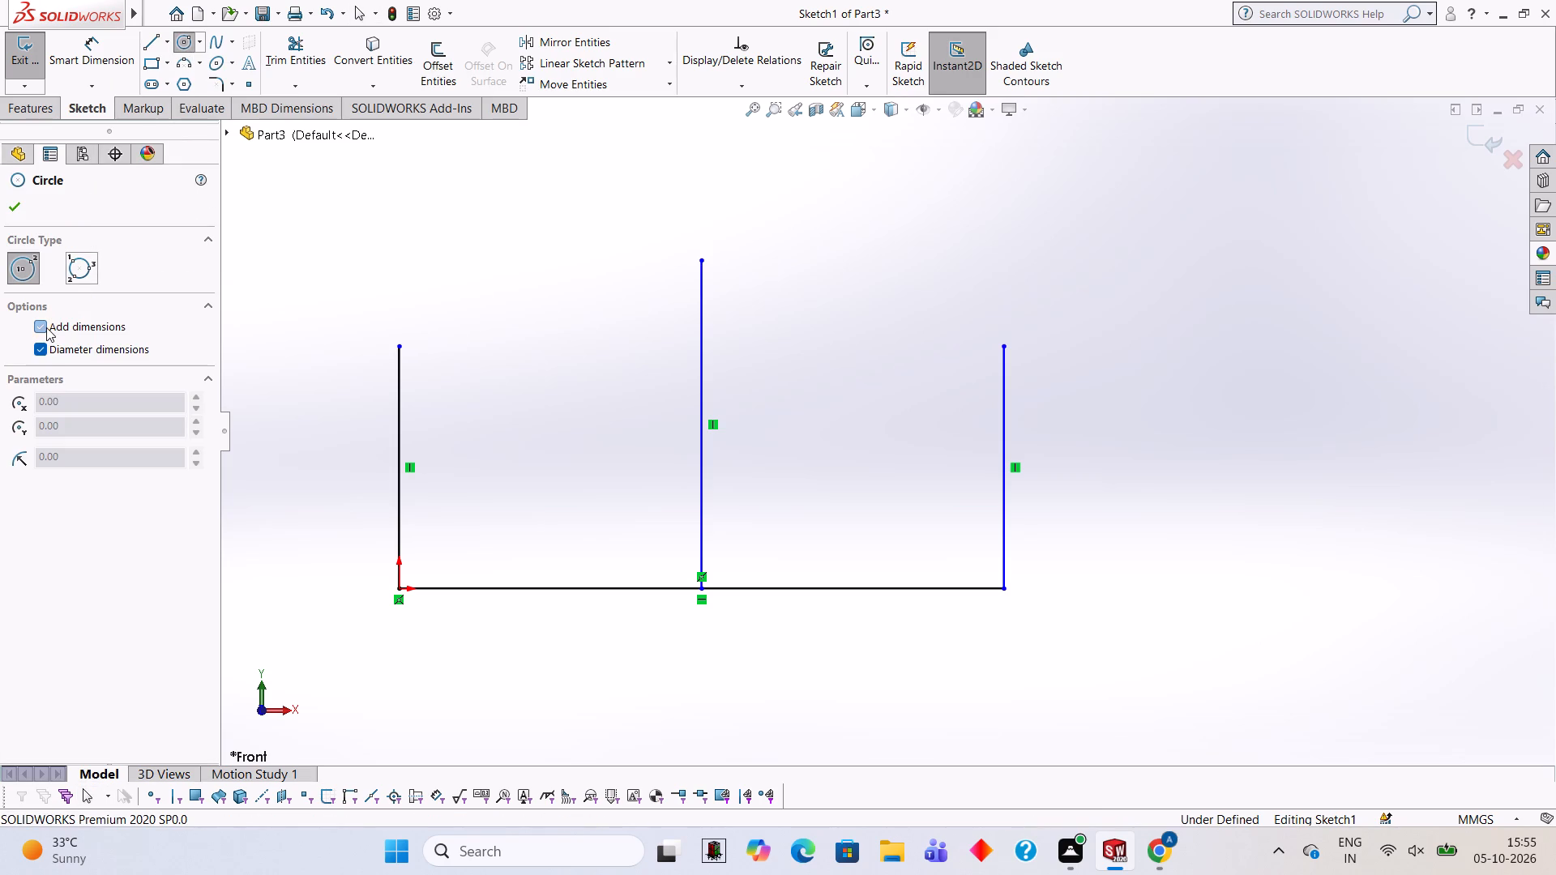
left_click(45, 348)
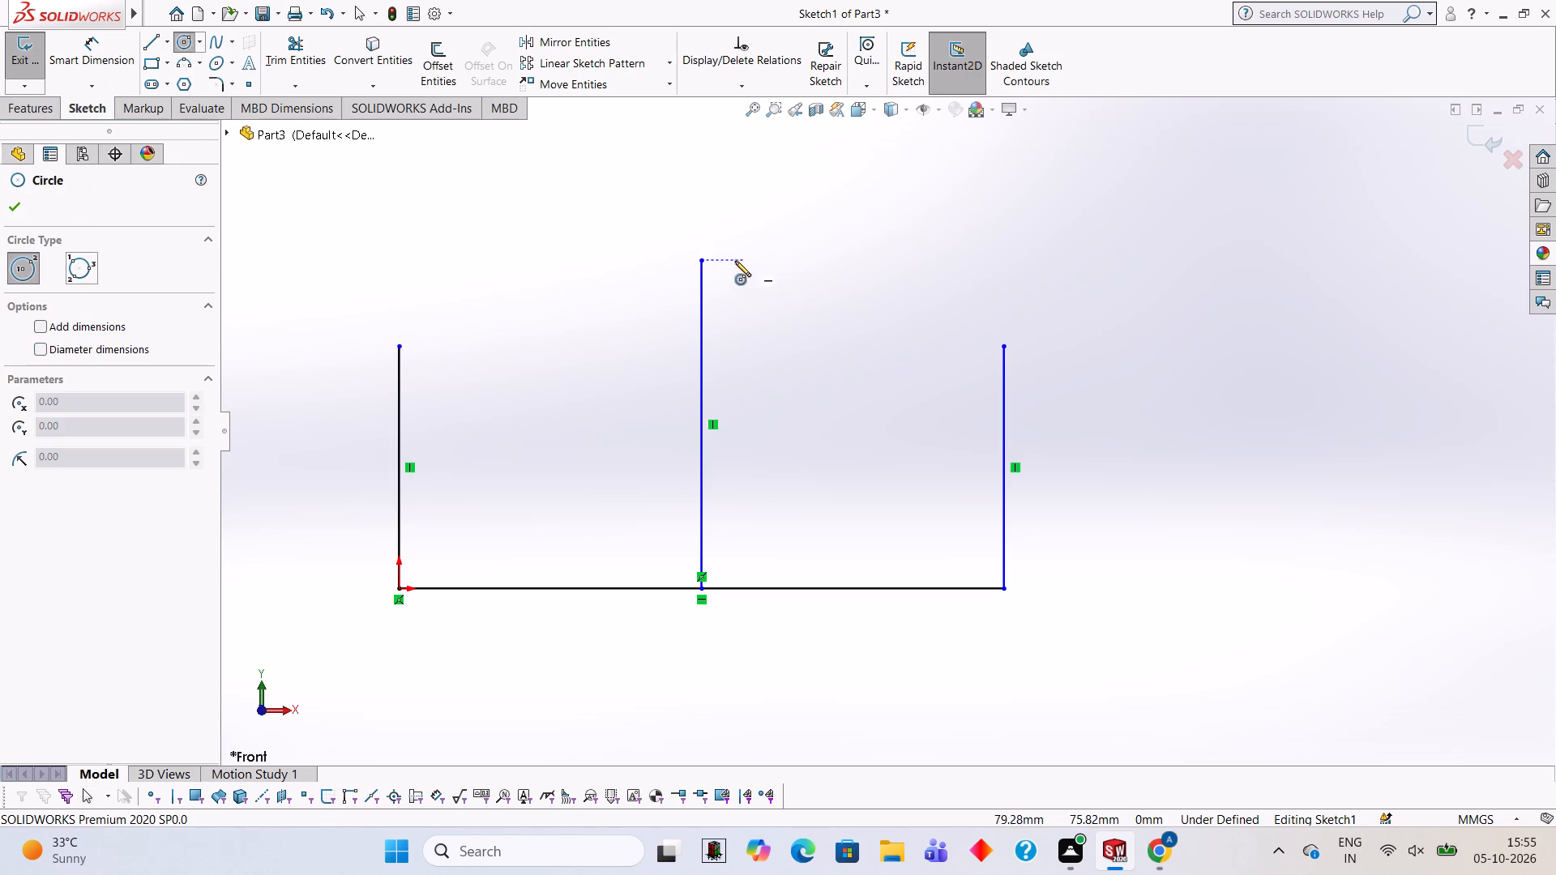
left_click(699, 262)
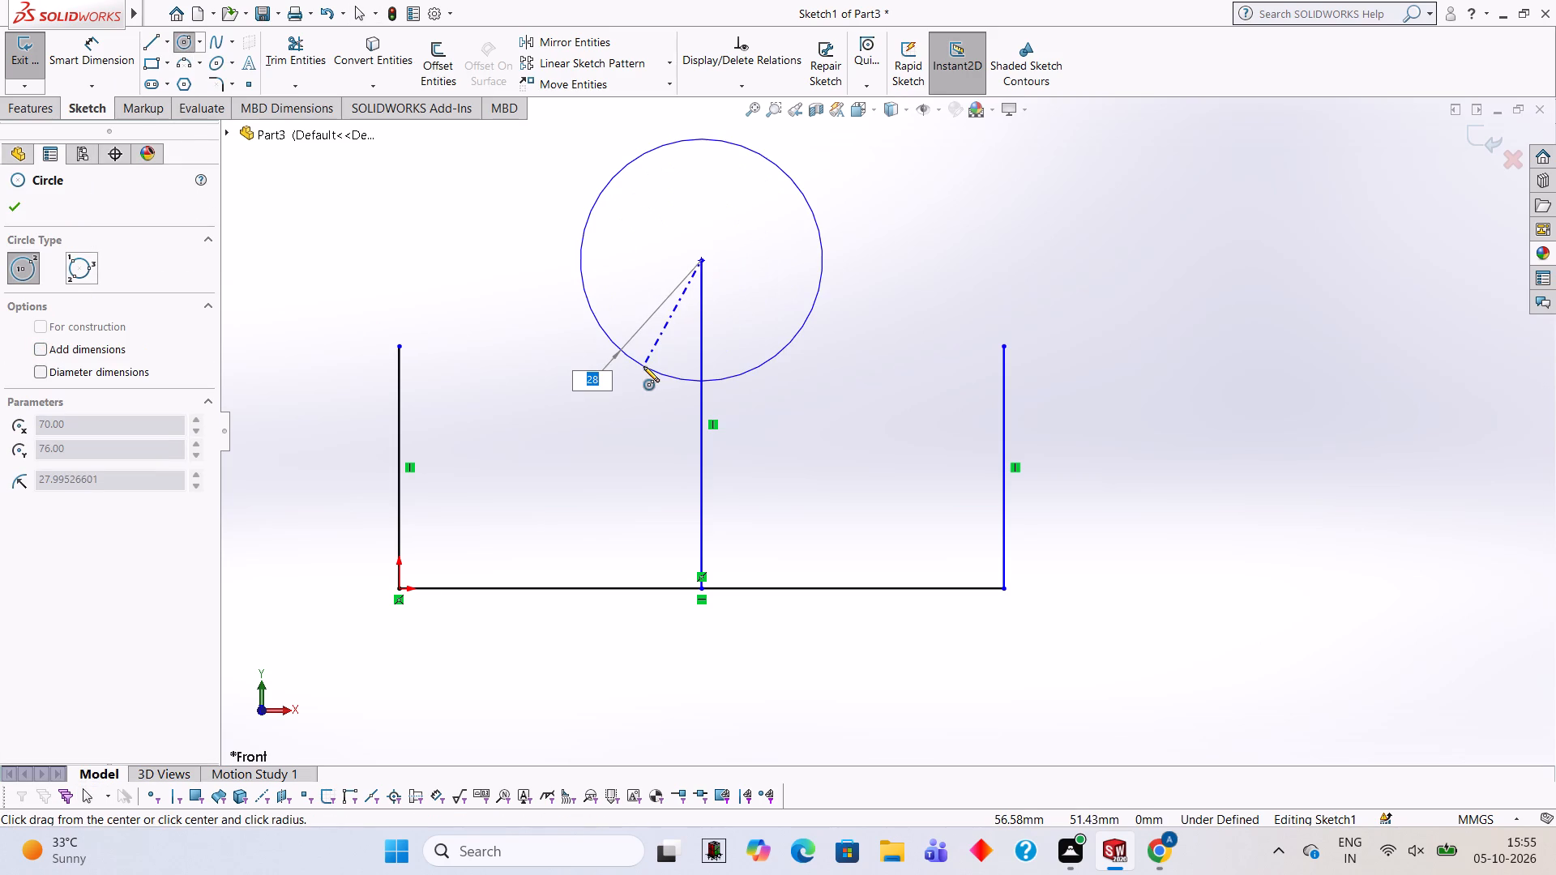
type("35")
key("Return")
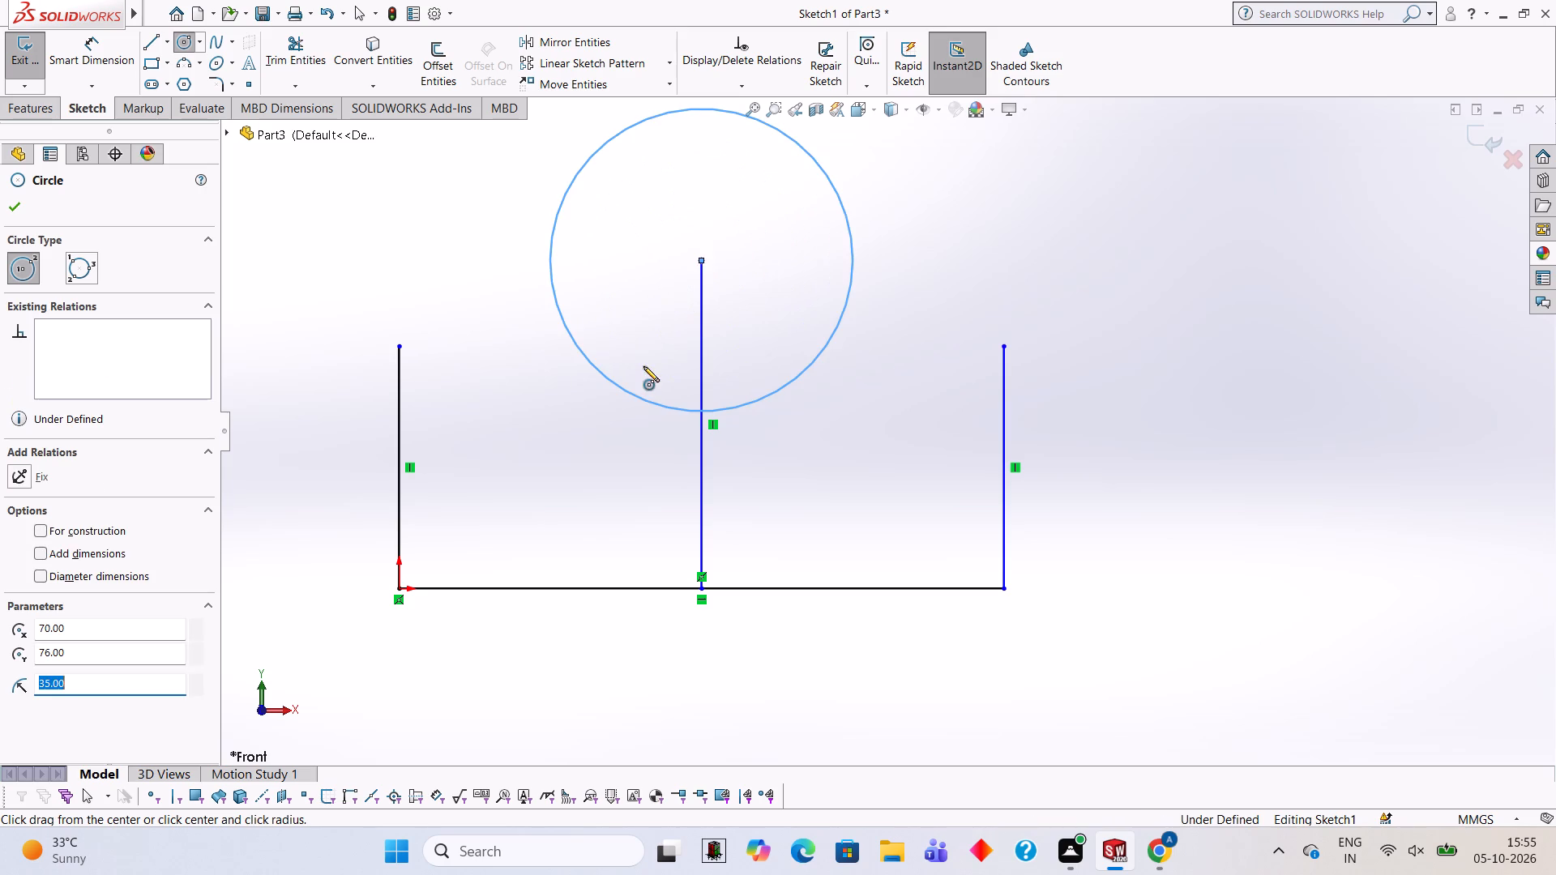
Draw a 15 mm horizontal line inward from the upper end of the vertical line at the origin.
scroll(911, 311, "up", 1)
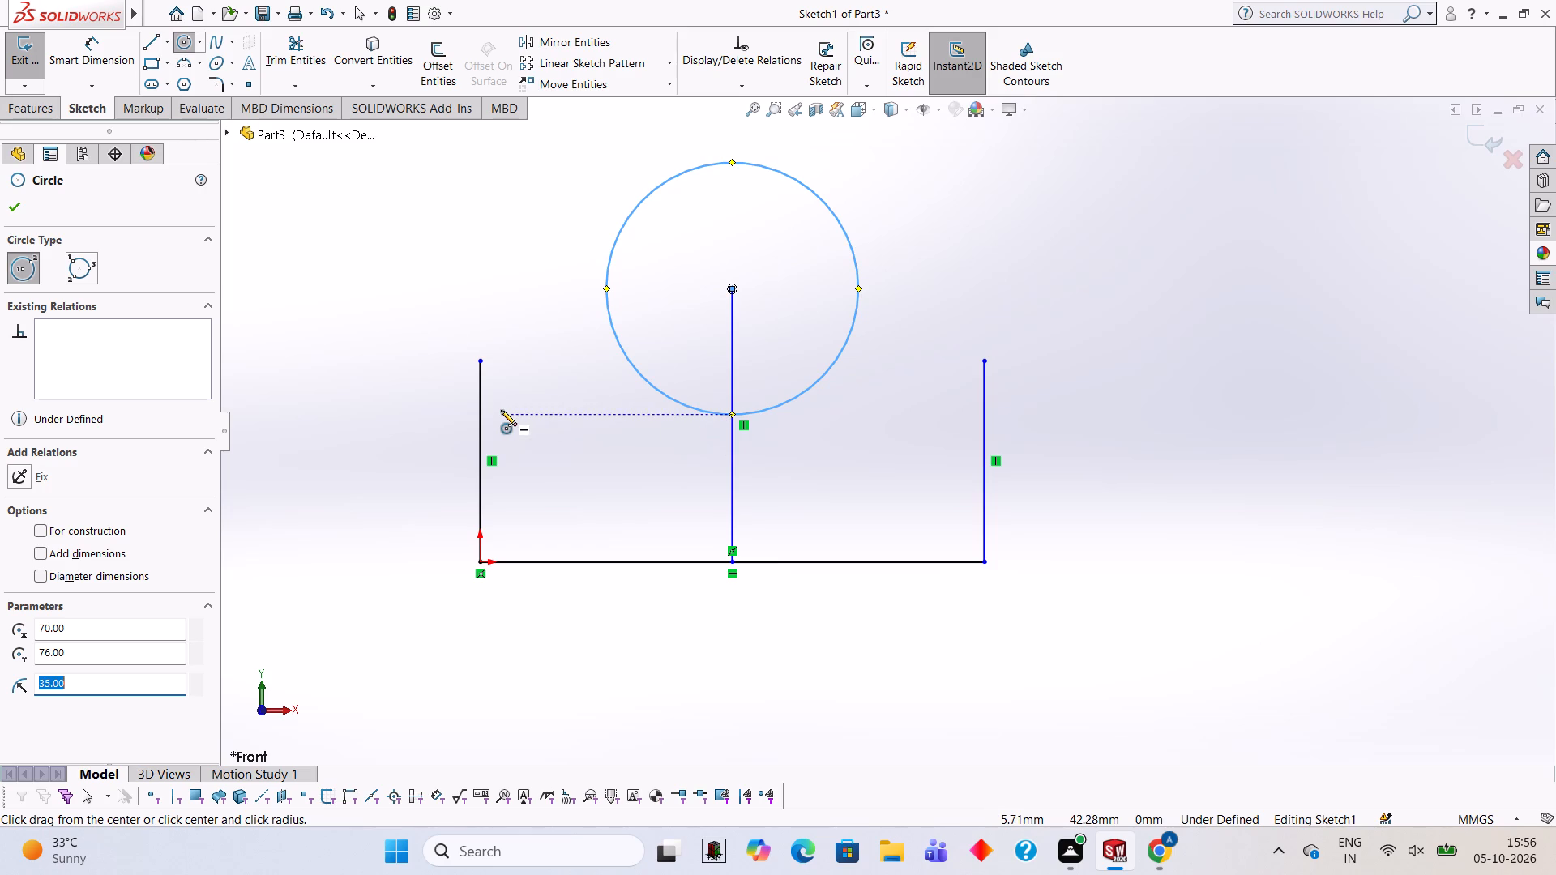
left_click(150, 40)
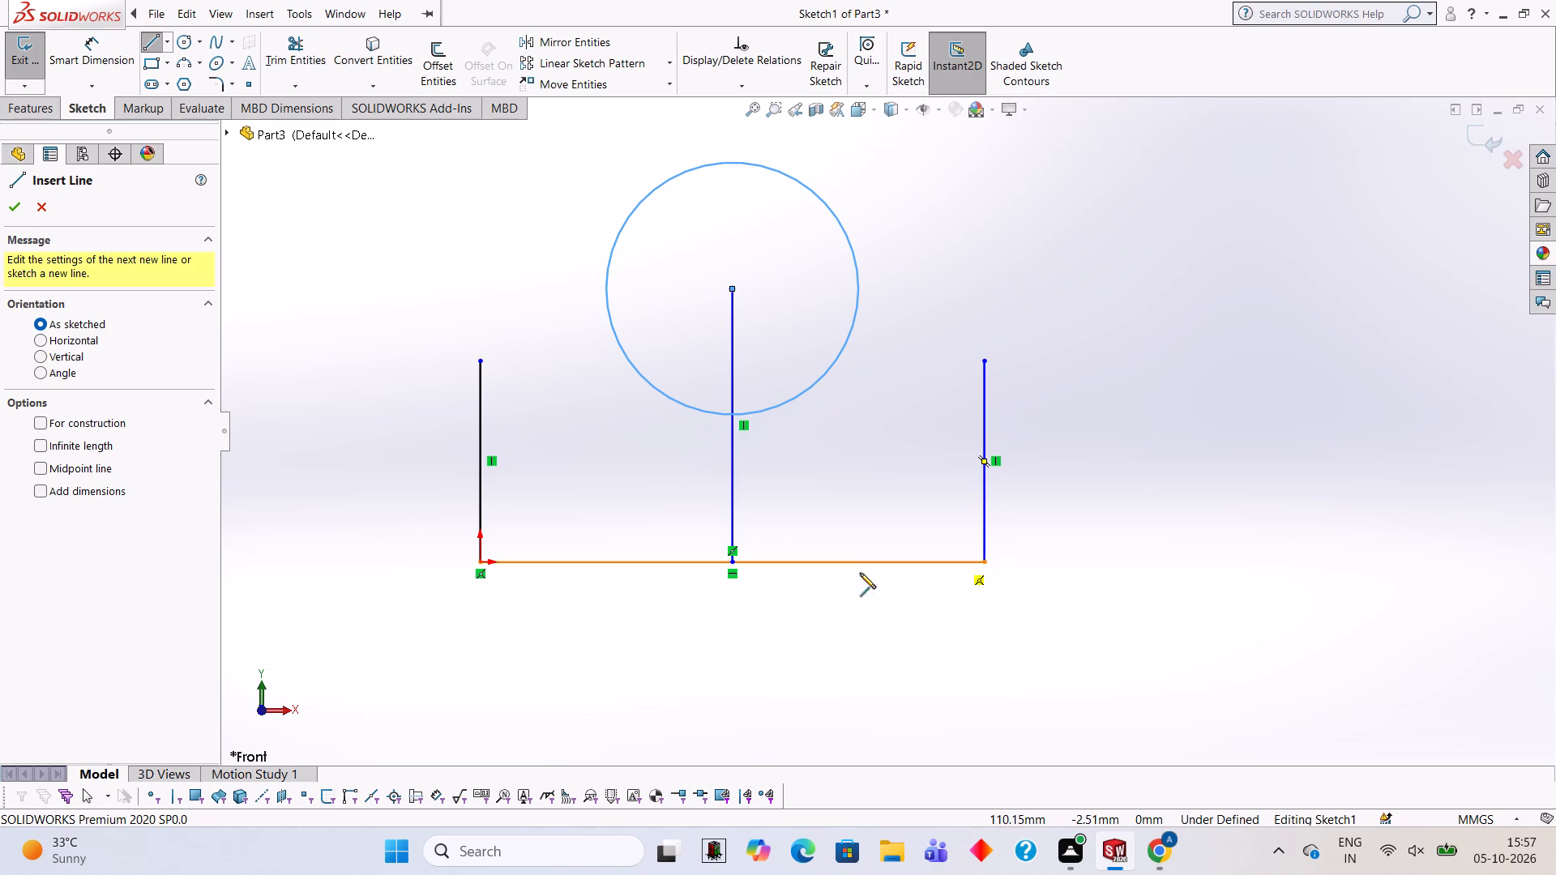
left_click(479, 357)
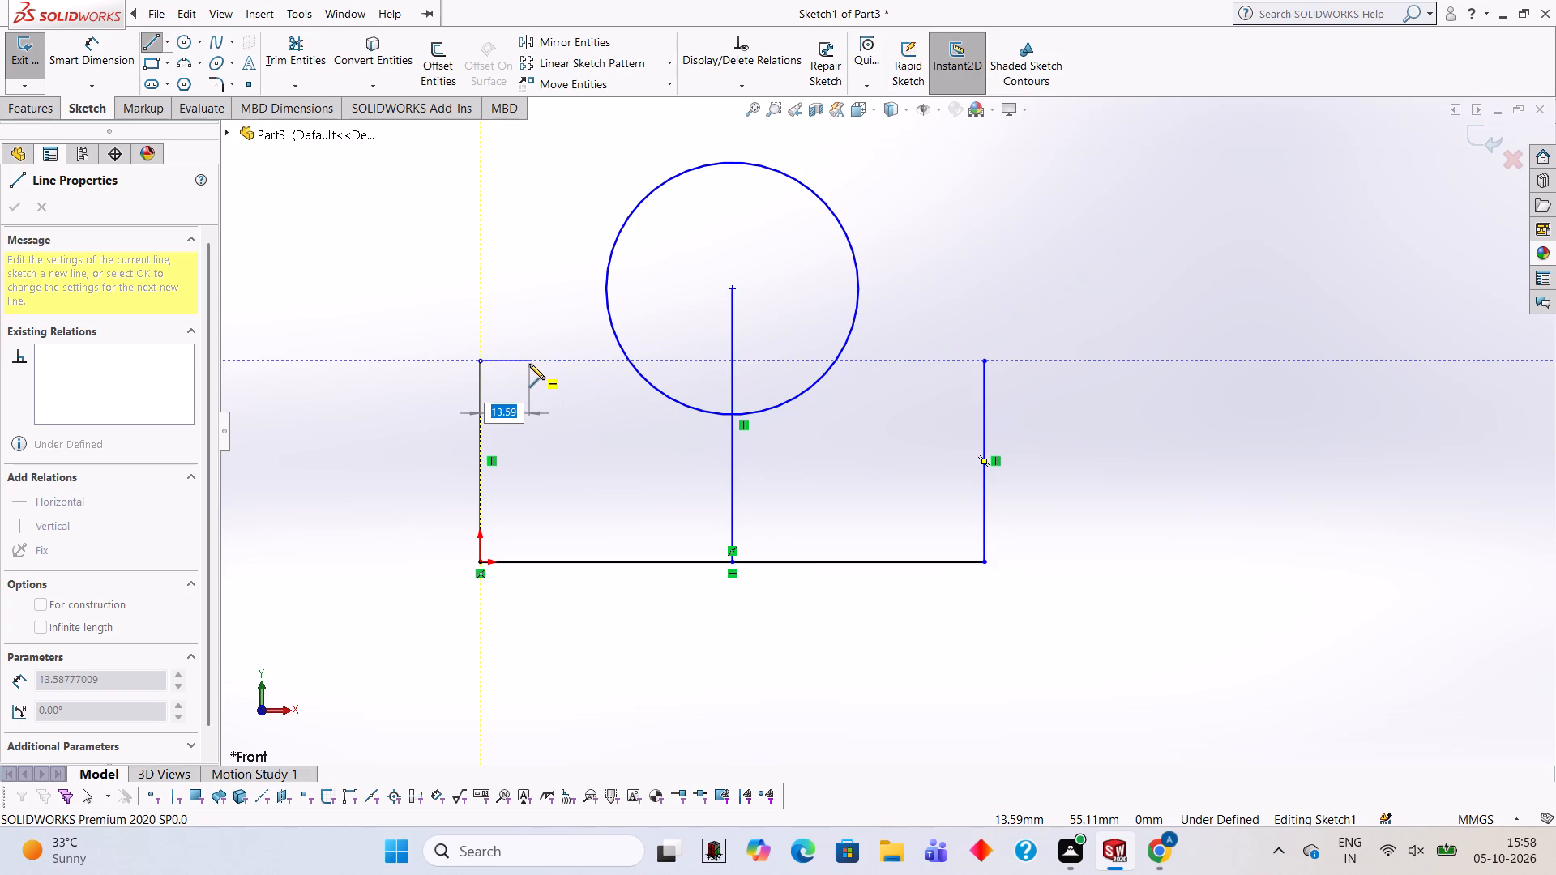
type("15")
key("Return")
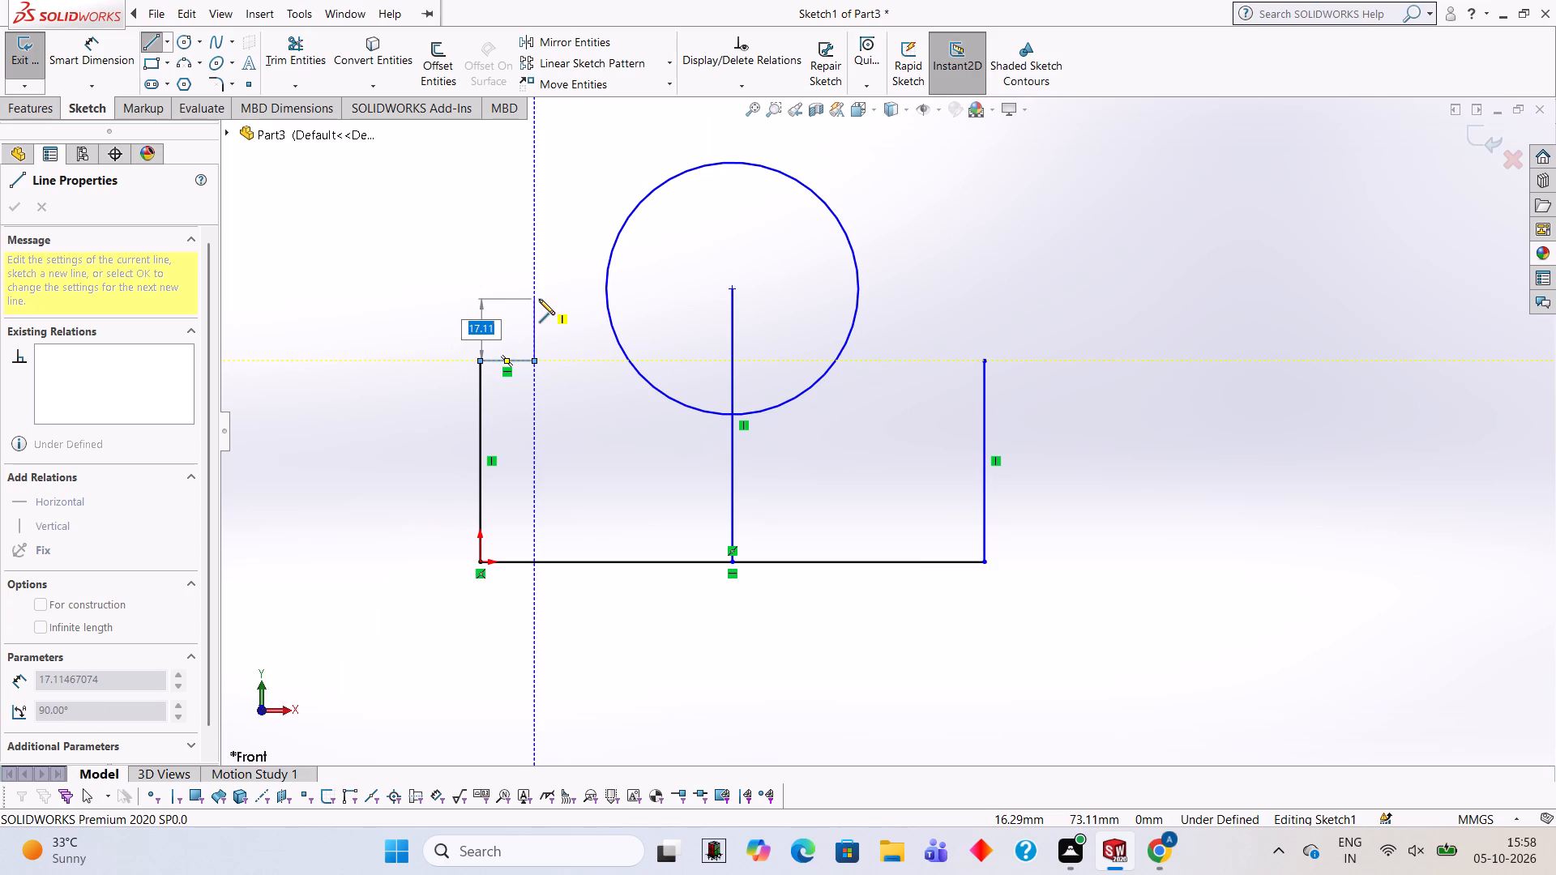
Draw a 15 mm horizontal line inward from the upper end of the vertical line at the base's far end.
key("Escape")
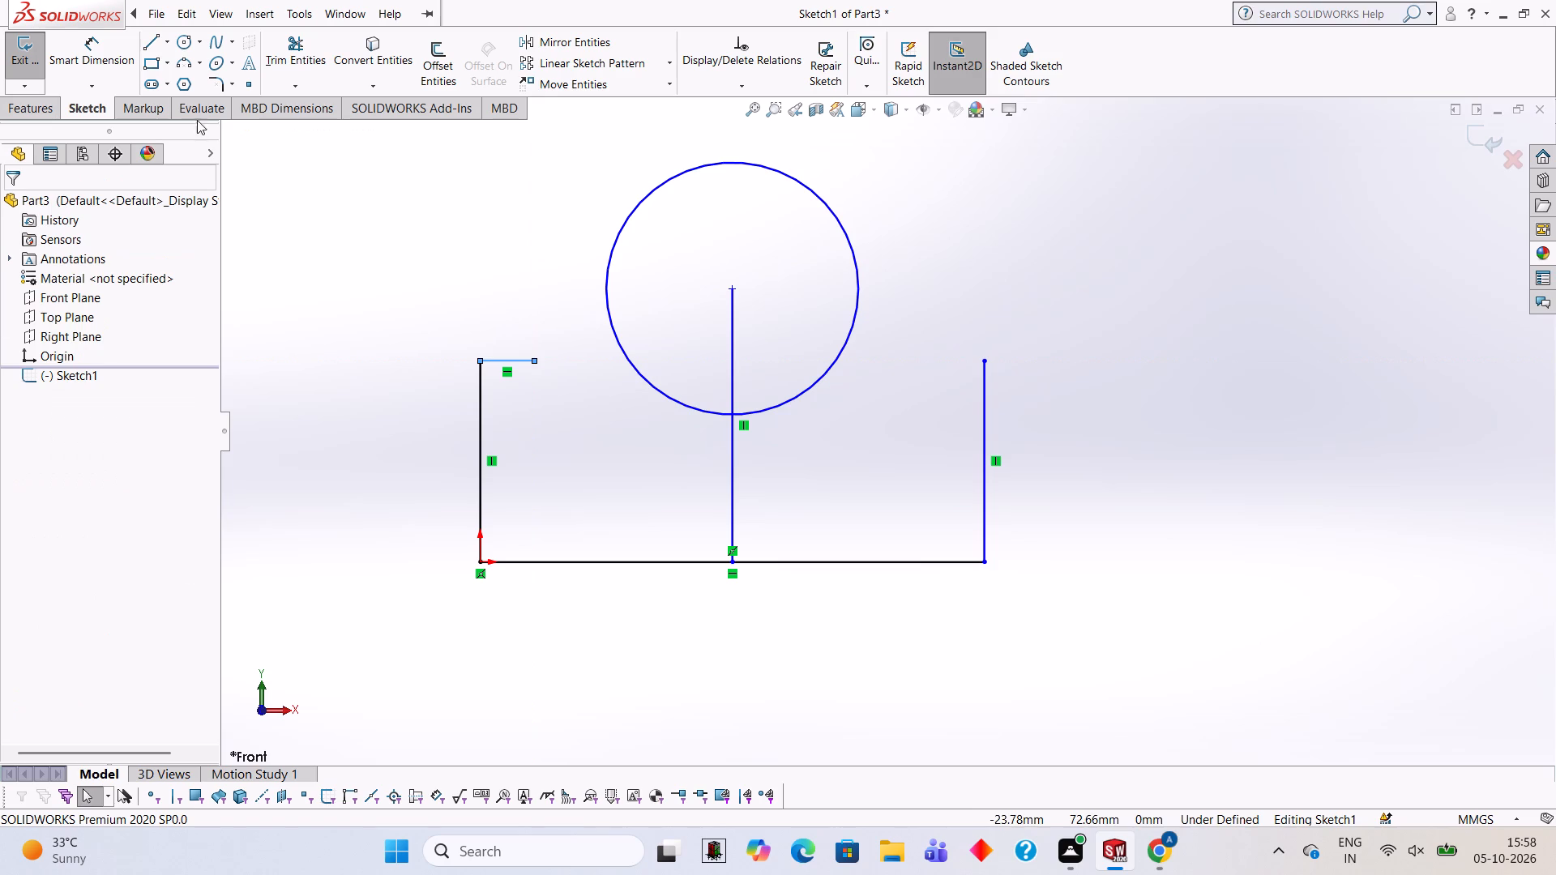
left_click(144, 41)
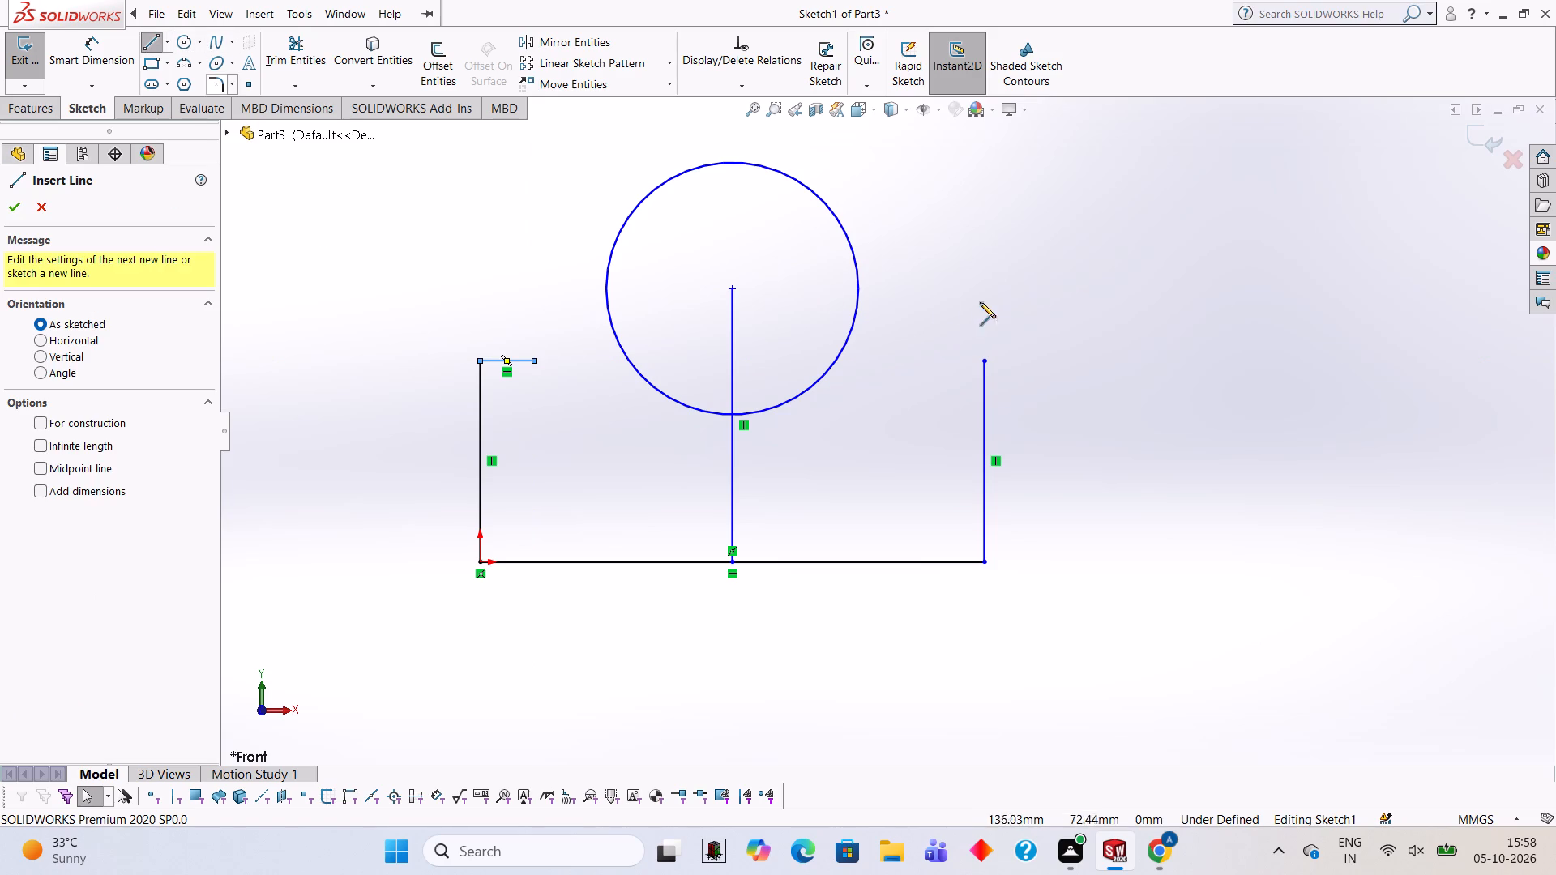
left_click(985, 359)
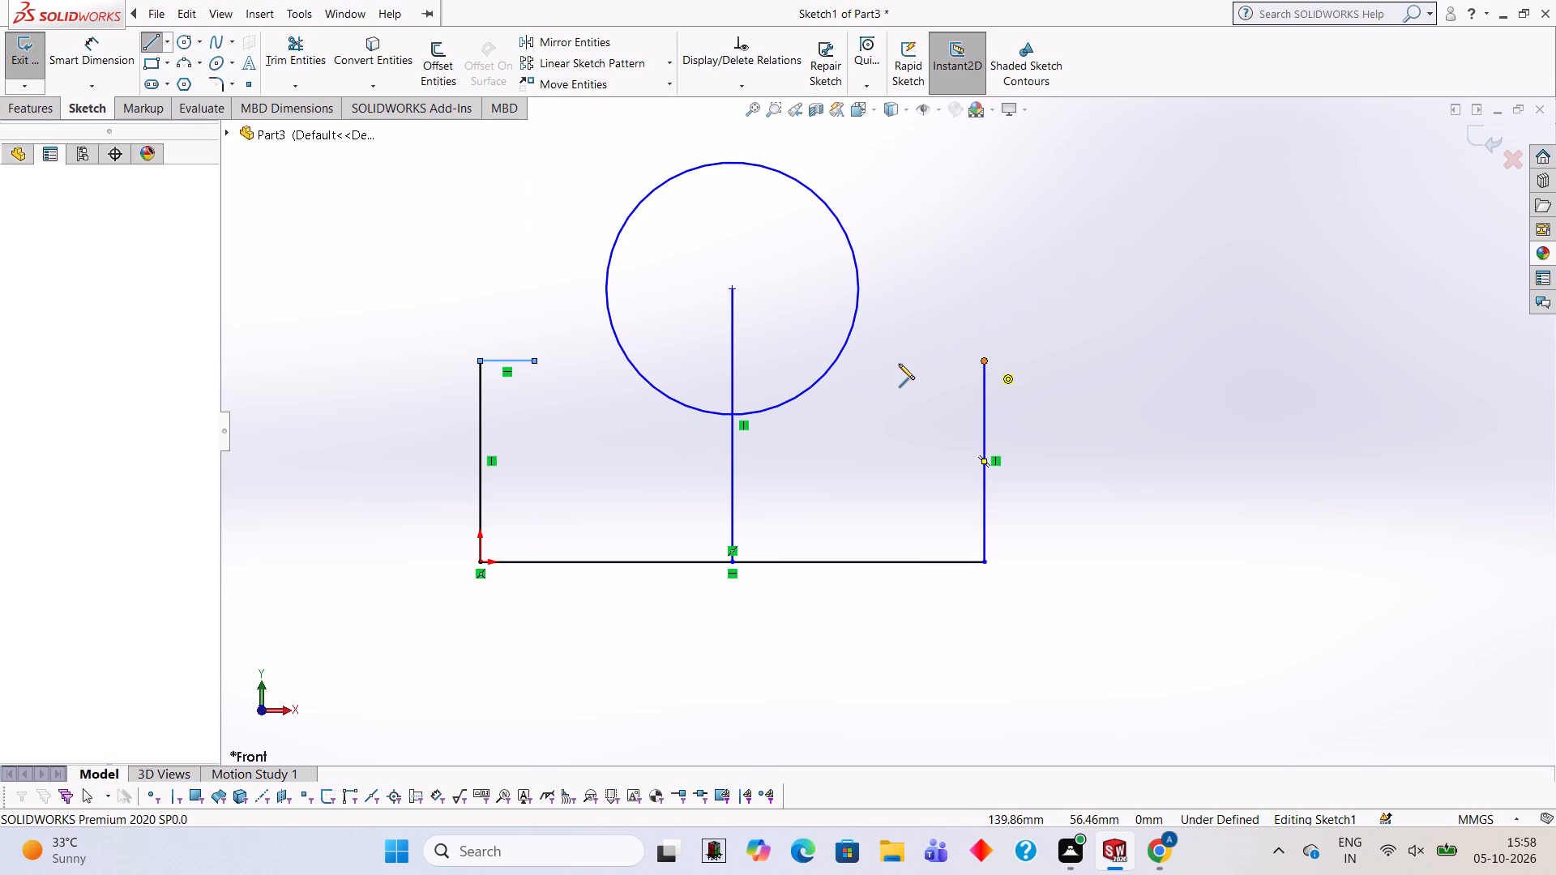
type("15")
key("Return")
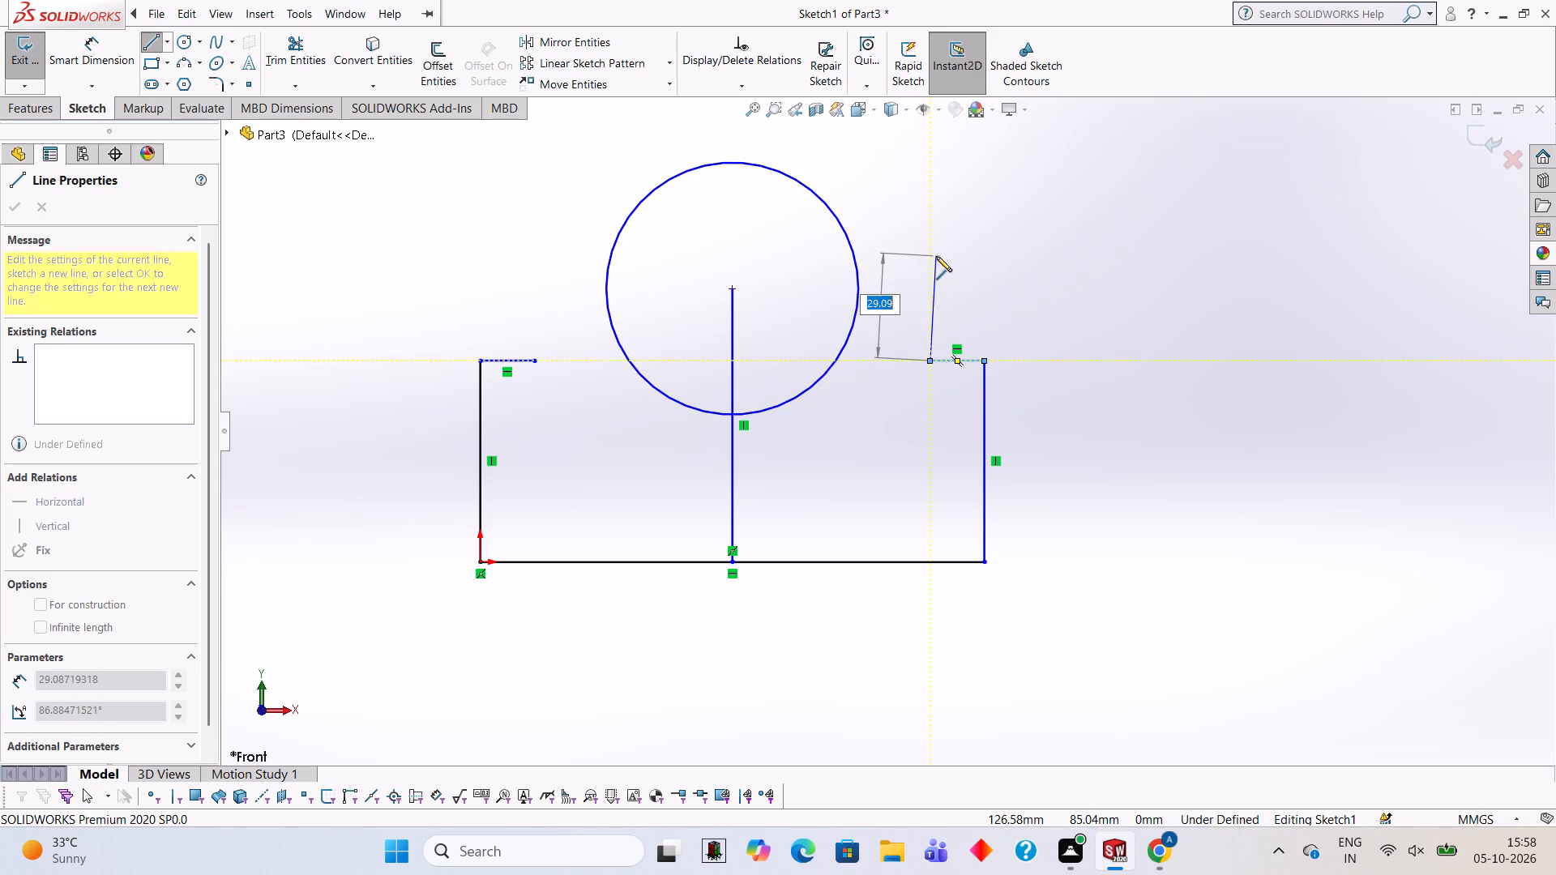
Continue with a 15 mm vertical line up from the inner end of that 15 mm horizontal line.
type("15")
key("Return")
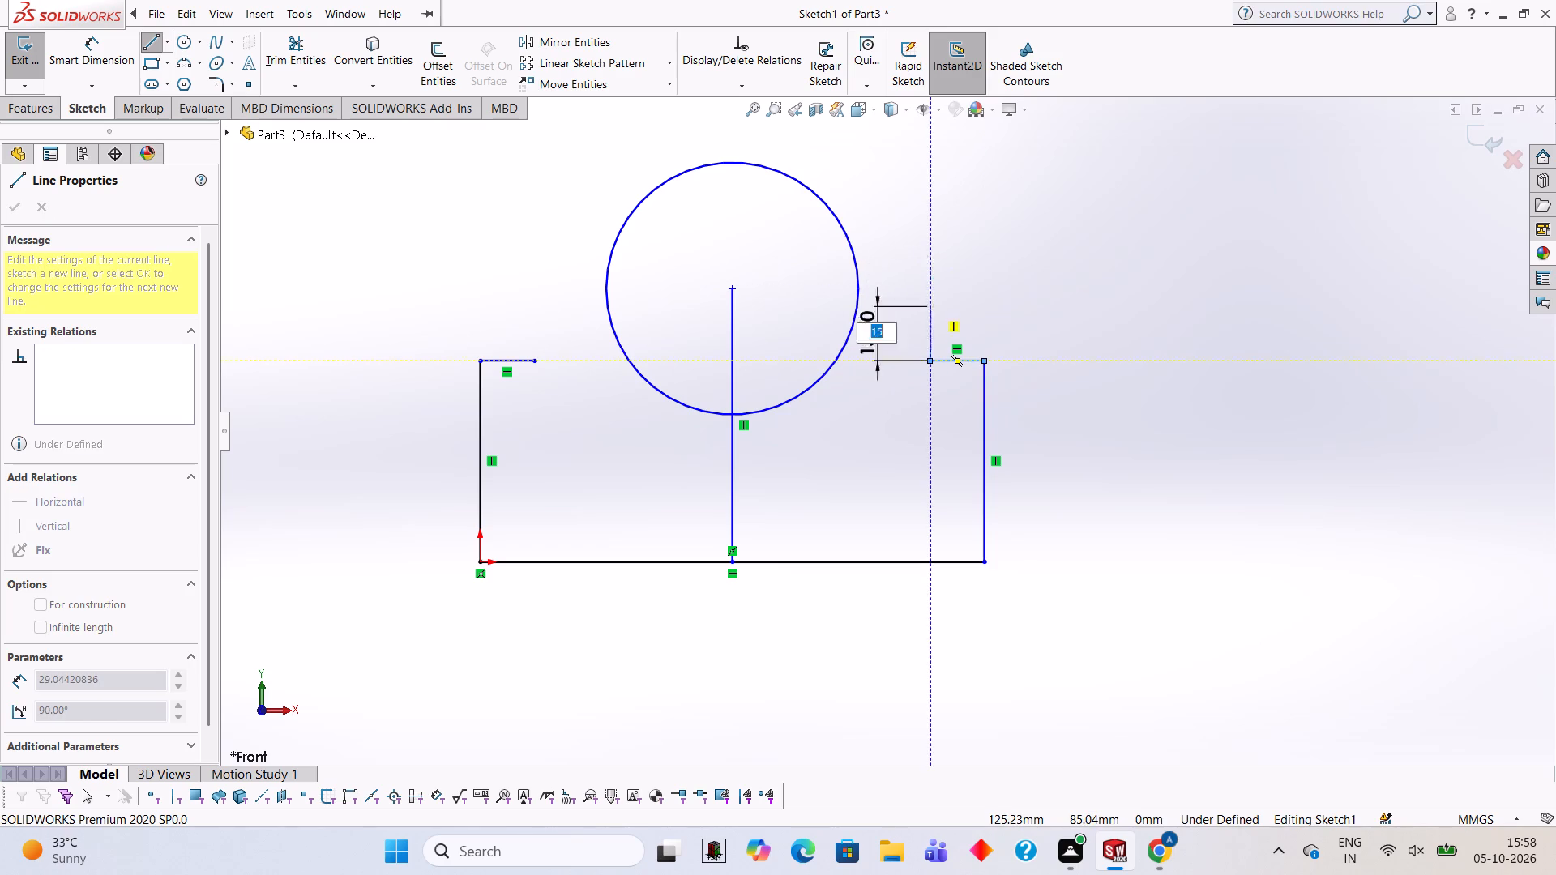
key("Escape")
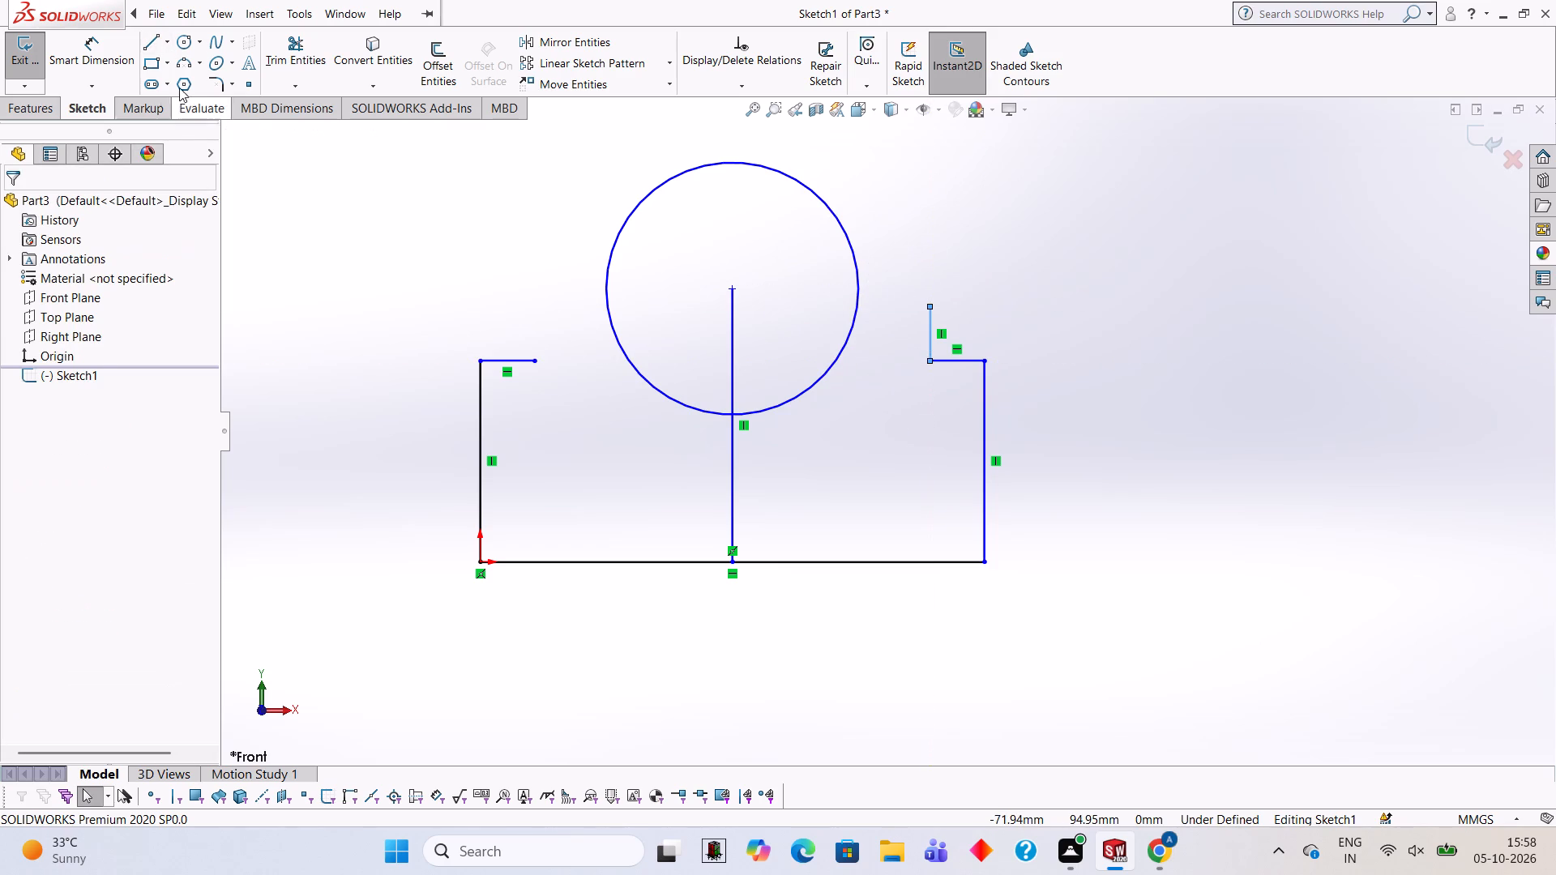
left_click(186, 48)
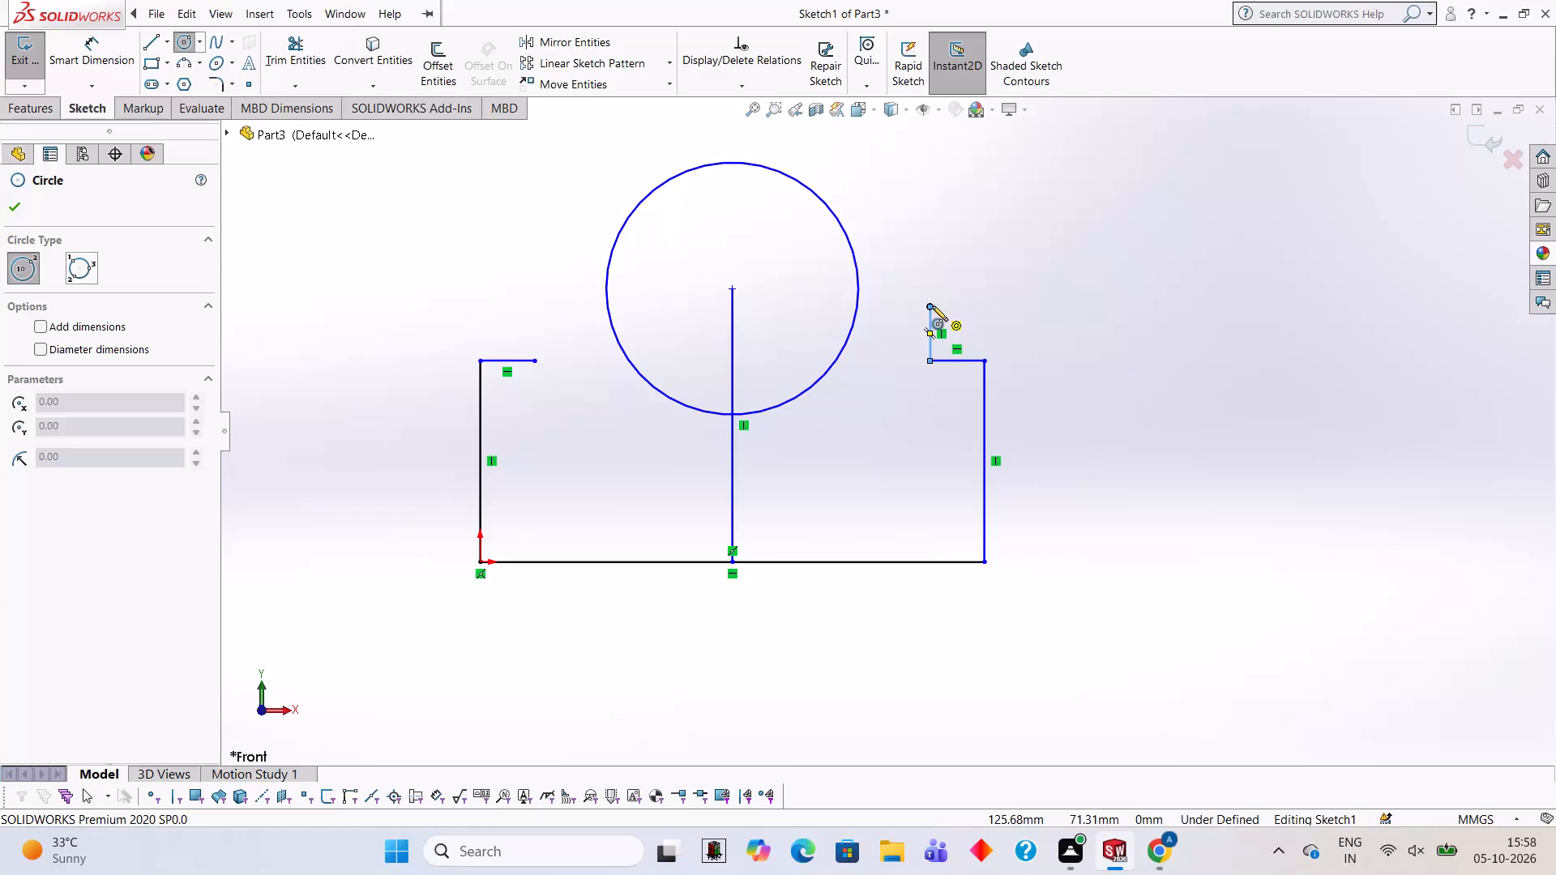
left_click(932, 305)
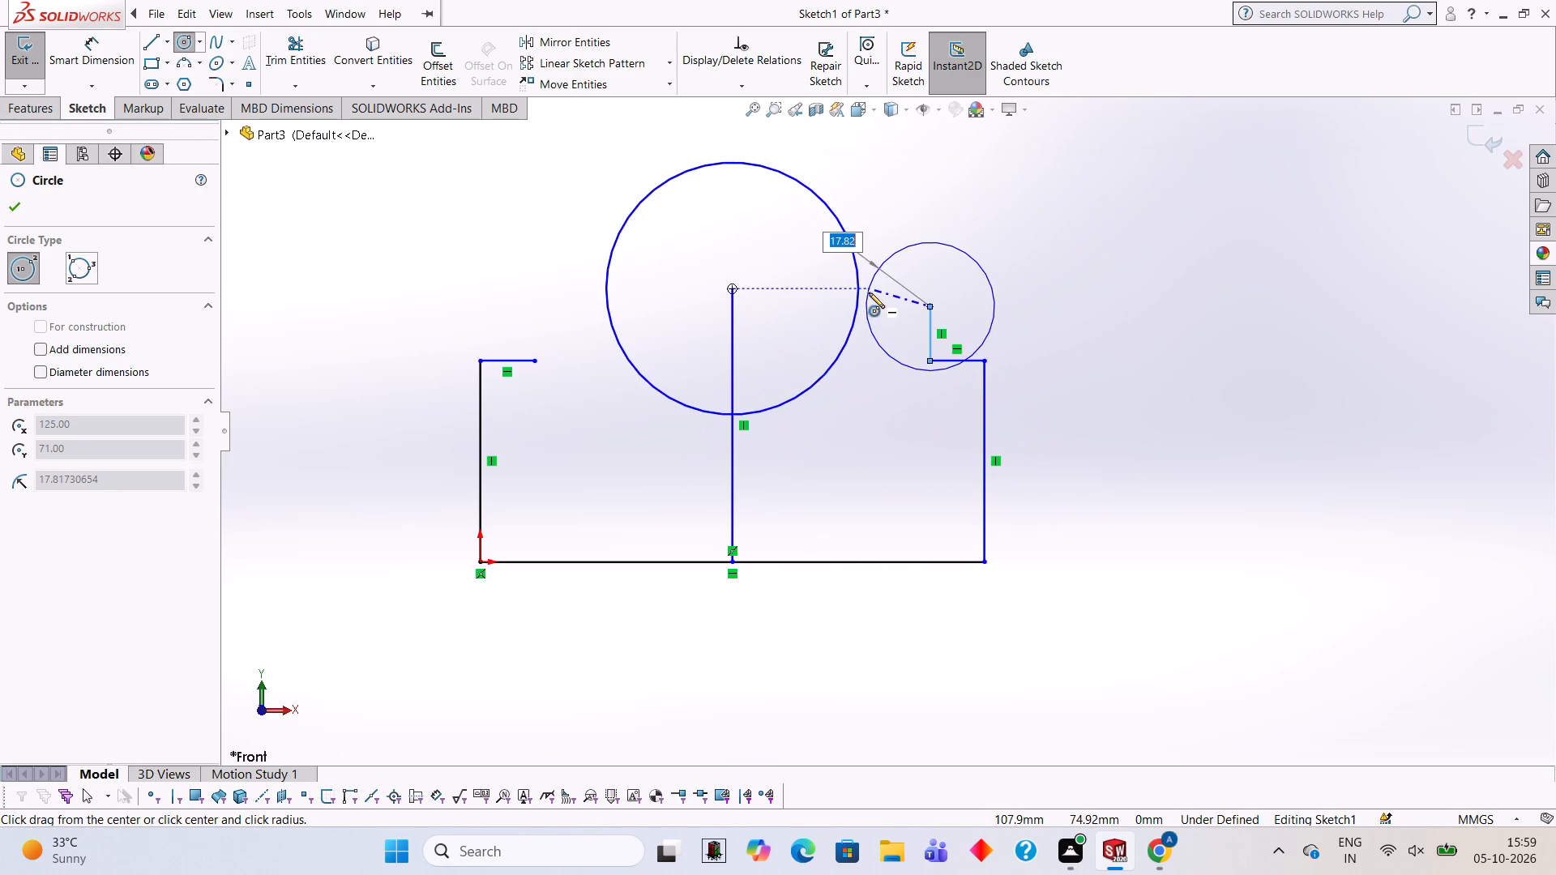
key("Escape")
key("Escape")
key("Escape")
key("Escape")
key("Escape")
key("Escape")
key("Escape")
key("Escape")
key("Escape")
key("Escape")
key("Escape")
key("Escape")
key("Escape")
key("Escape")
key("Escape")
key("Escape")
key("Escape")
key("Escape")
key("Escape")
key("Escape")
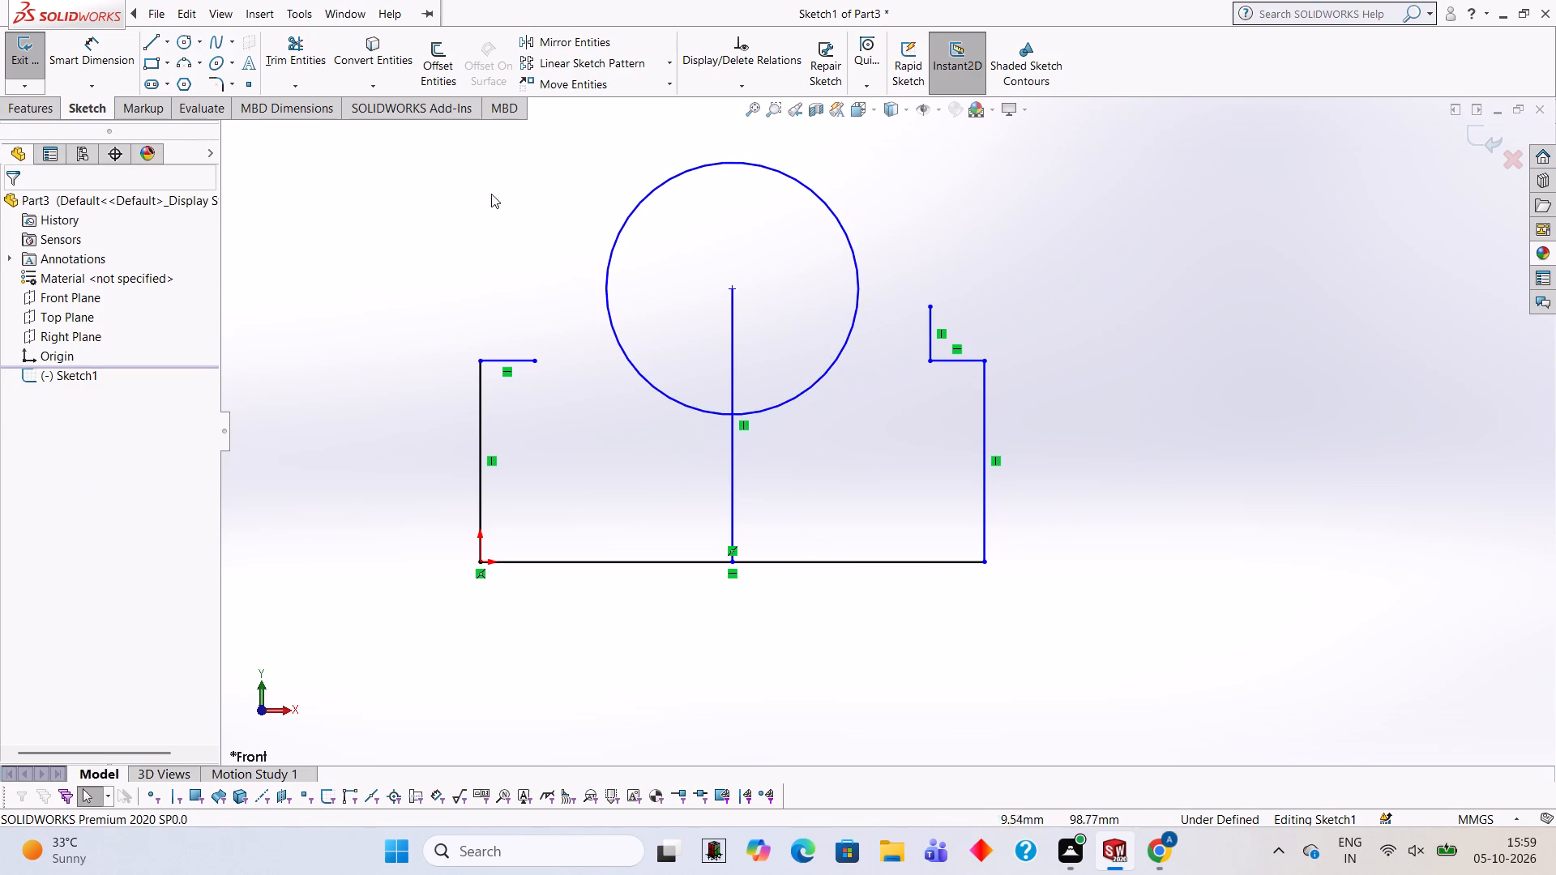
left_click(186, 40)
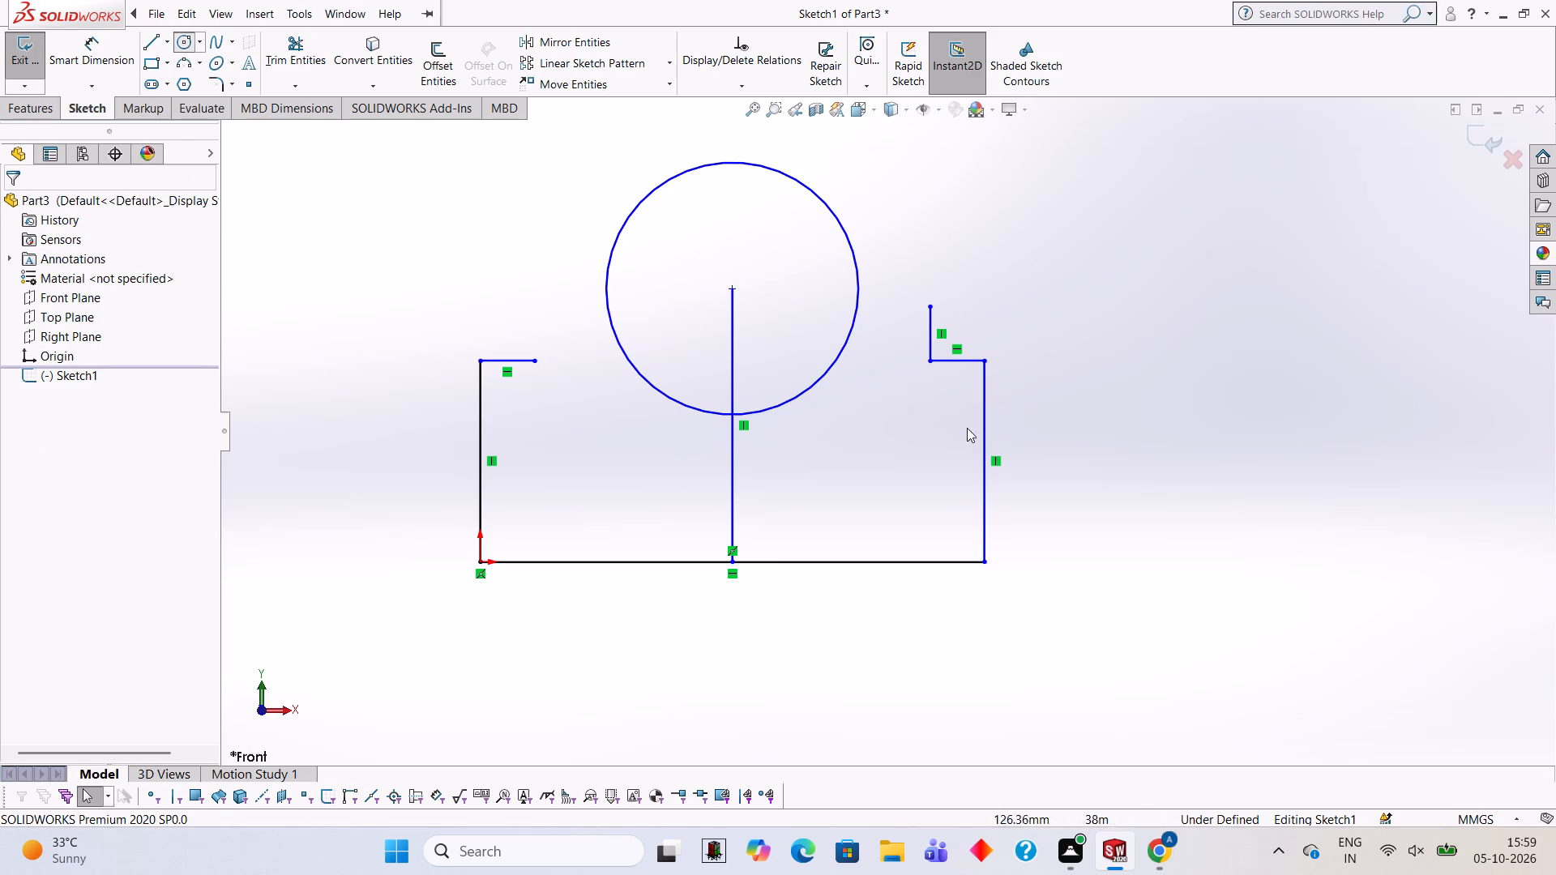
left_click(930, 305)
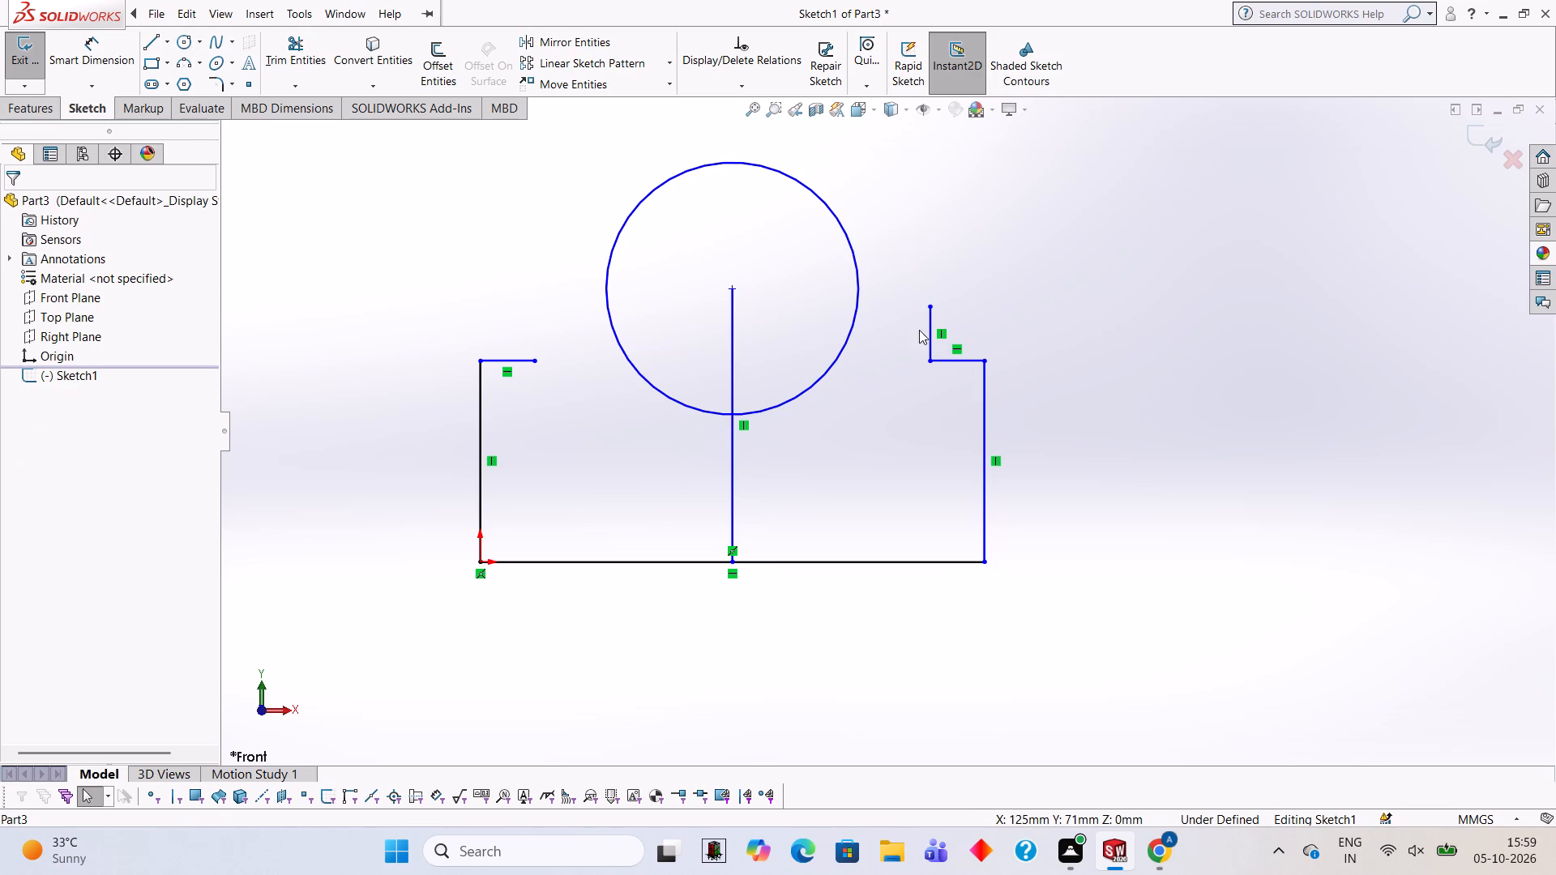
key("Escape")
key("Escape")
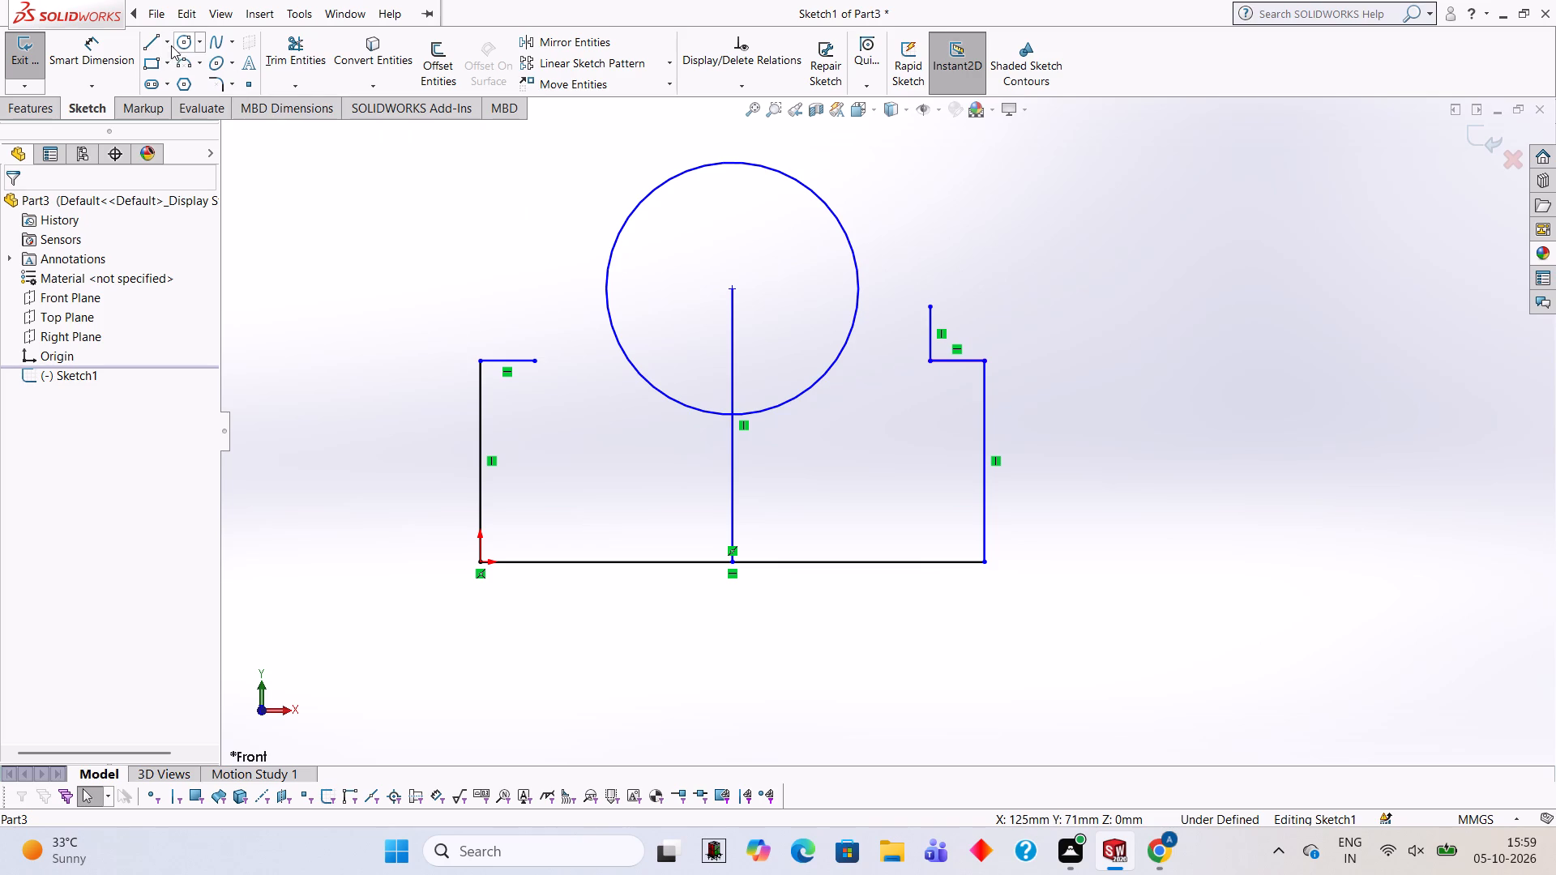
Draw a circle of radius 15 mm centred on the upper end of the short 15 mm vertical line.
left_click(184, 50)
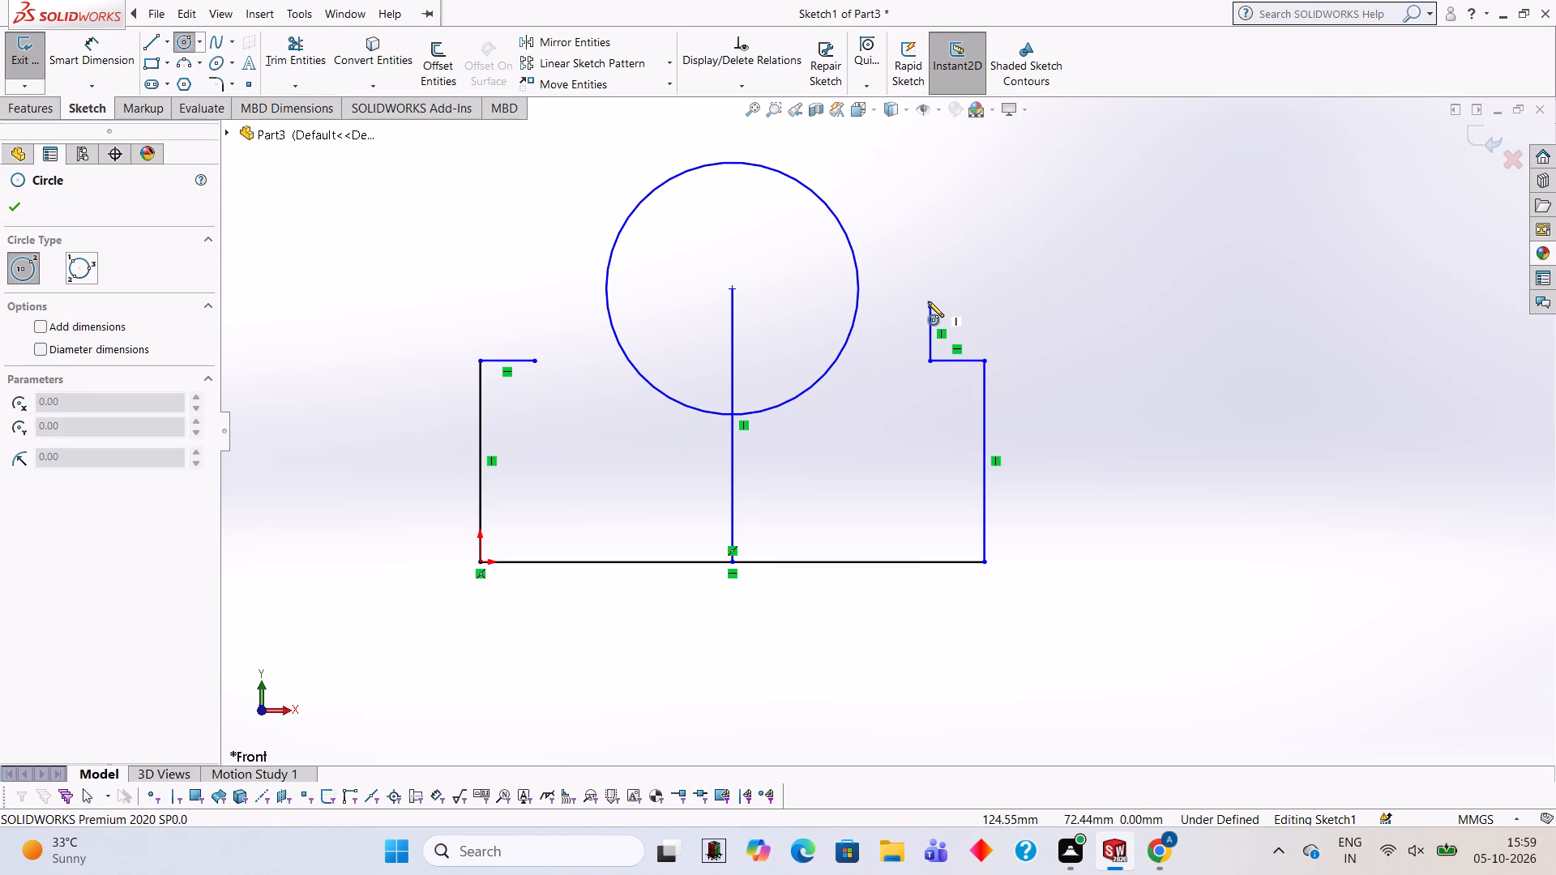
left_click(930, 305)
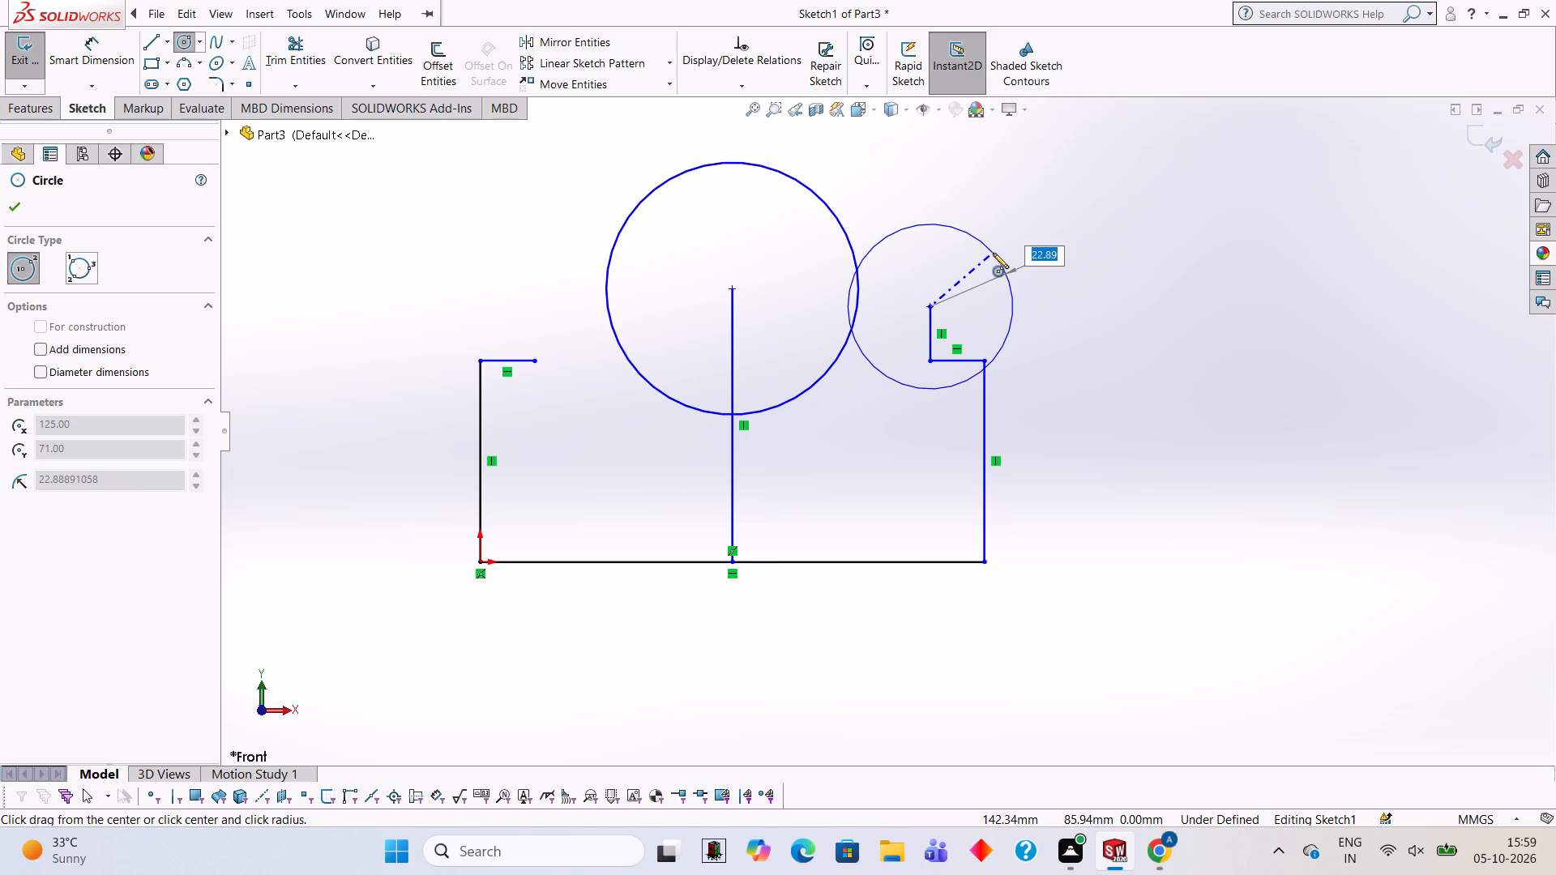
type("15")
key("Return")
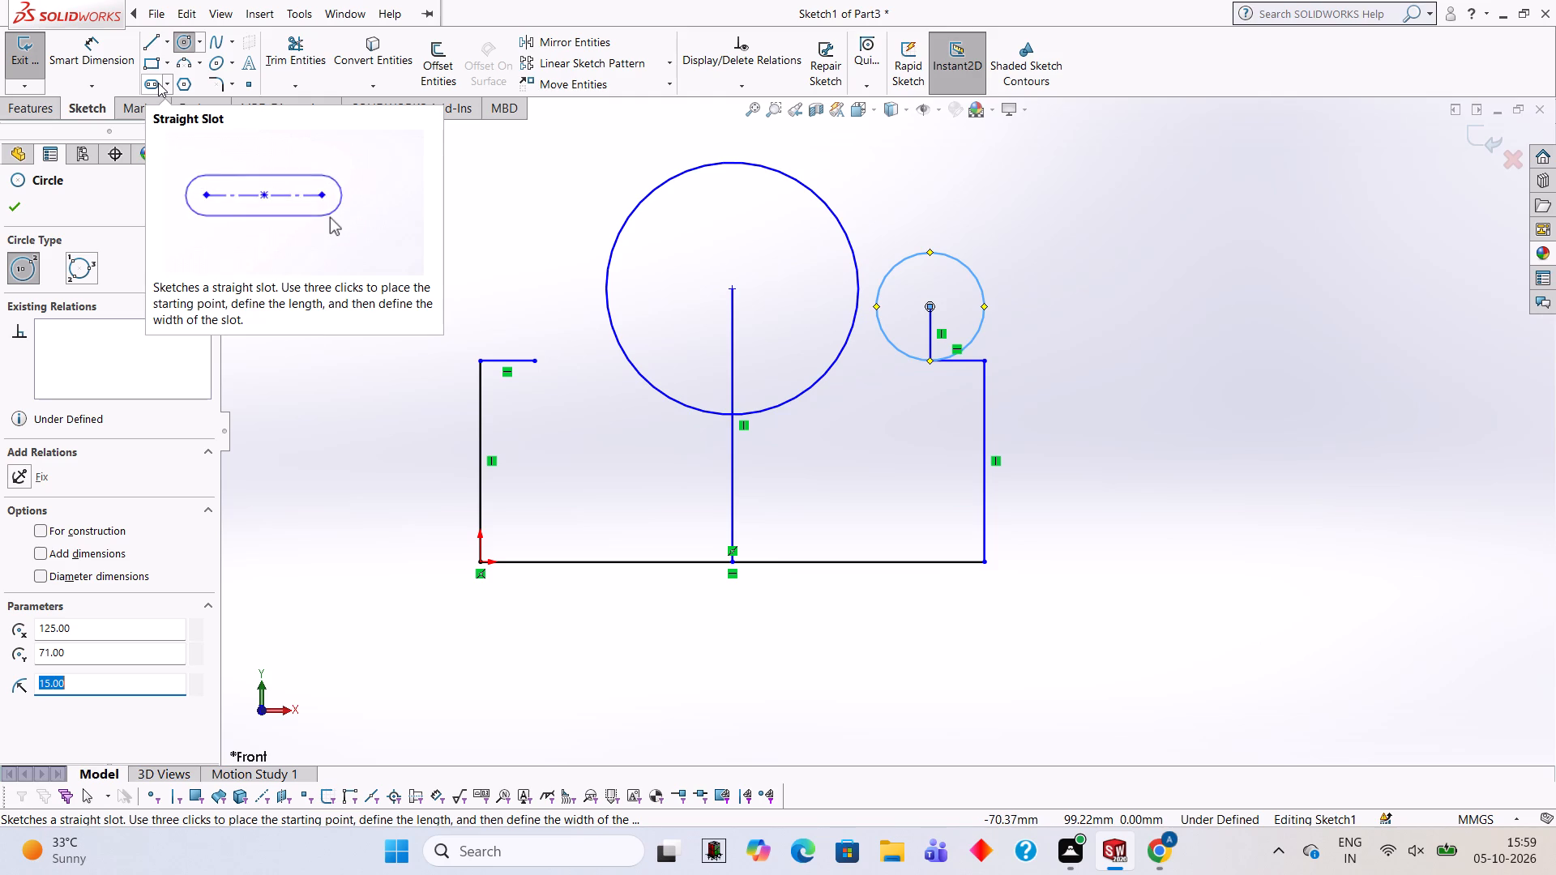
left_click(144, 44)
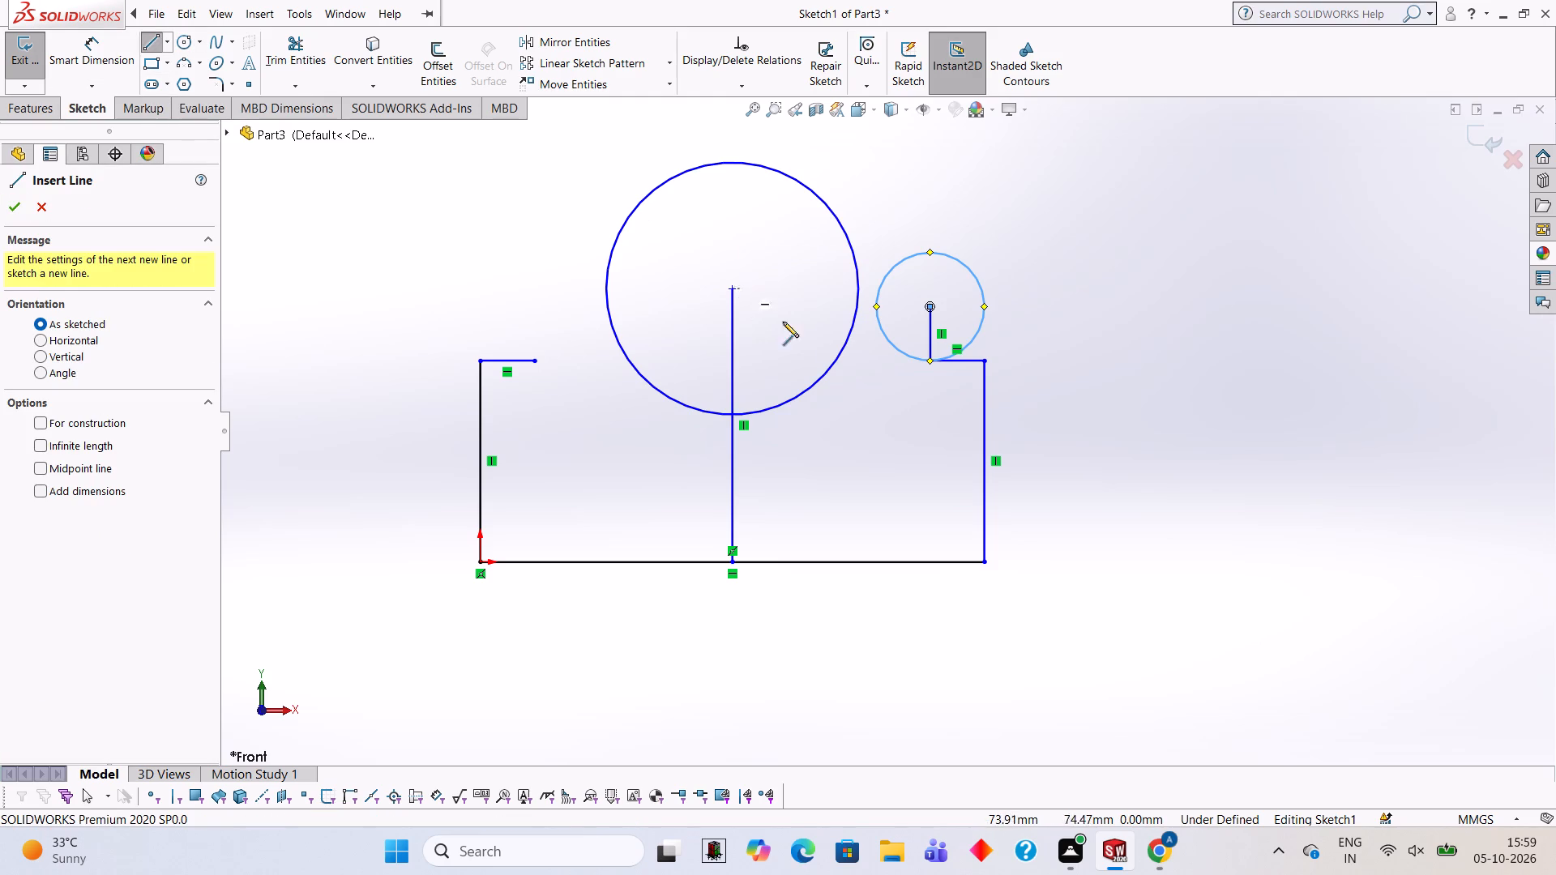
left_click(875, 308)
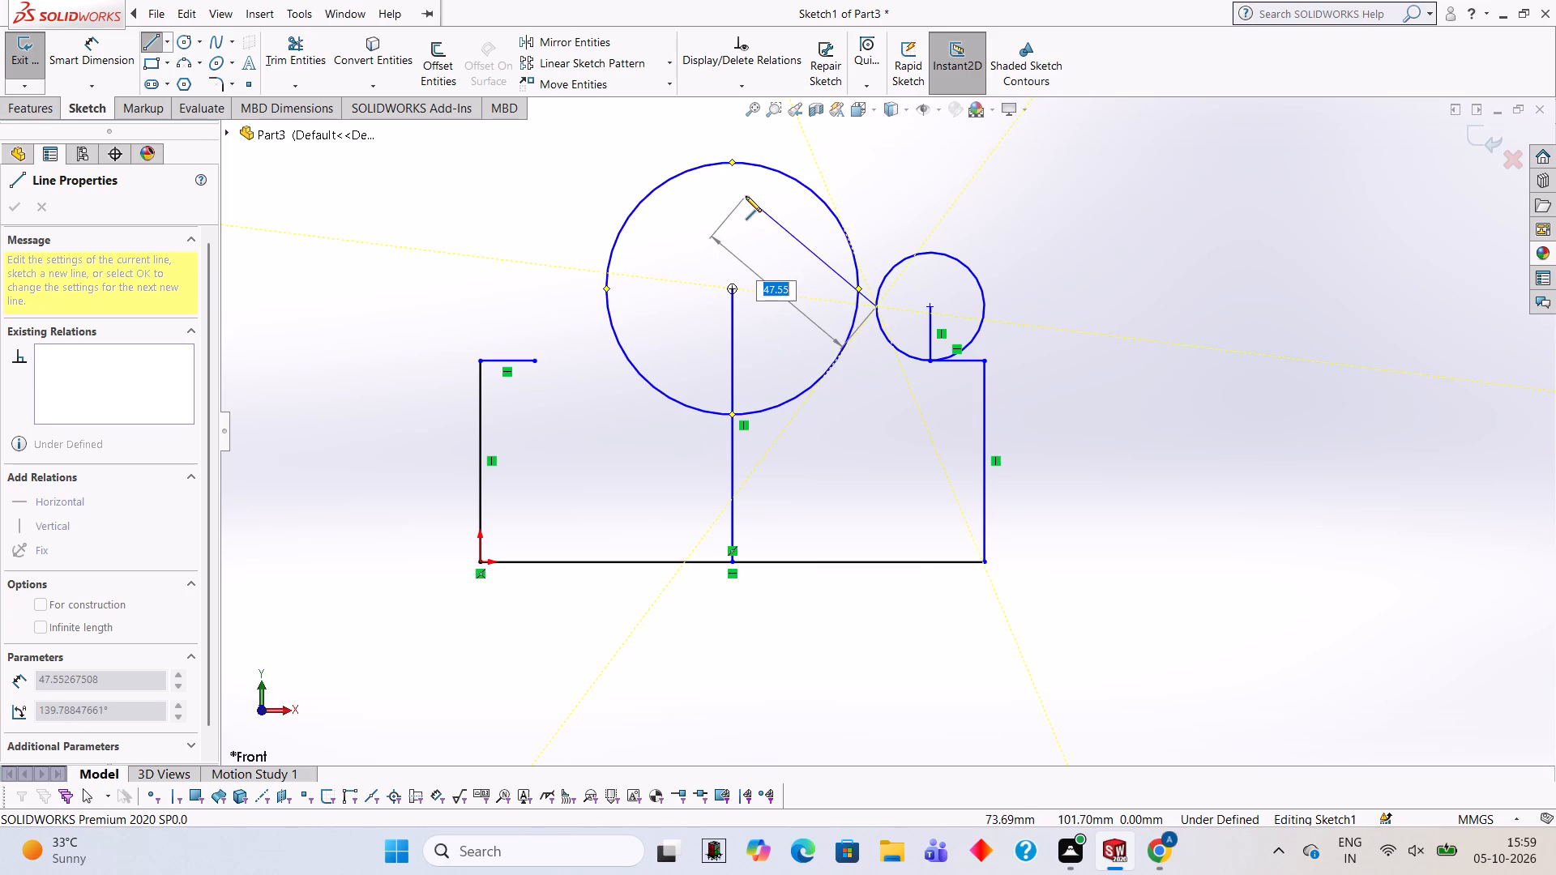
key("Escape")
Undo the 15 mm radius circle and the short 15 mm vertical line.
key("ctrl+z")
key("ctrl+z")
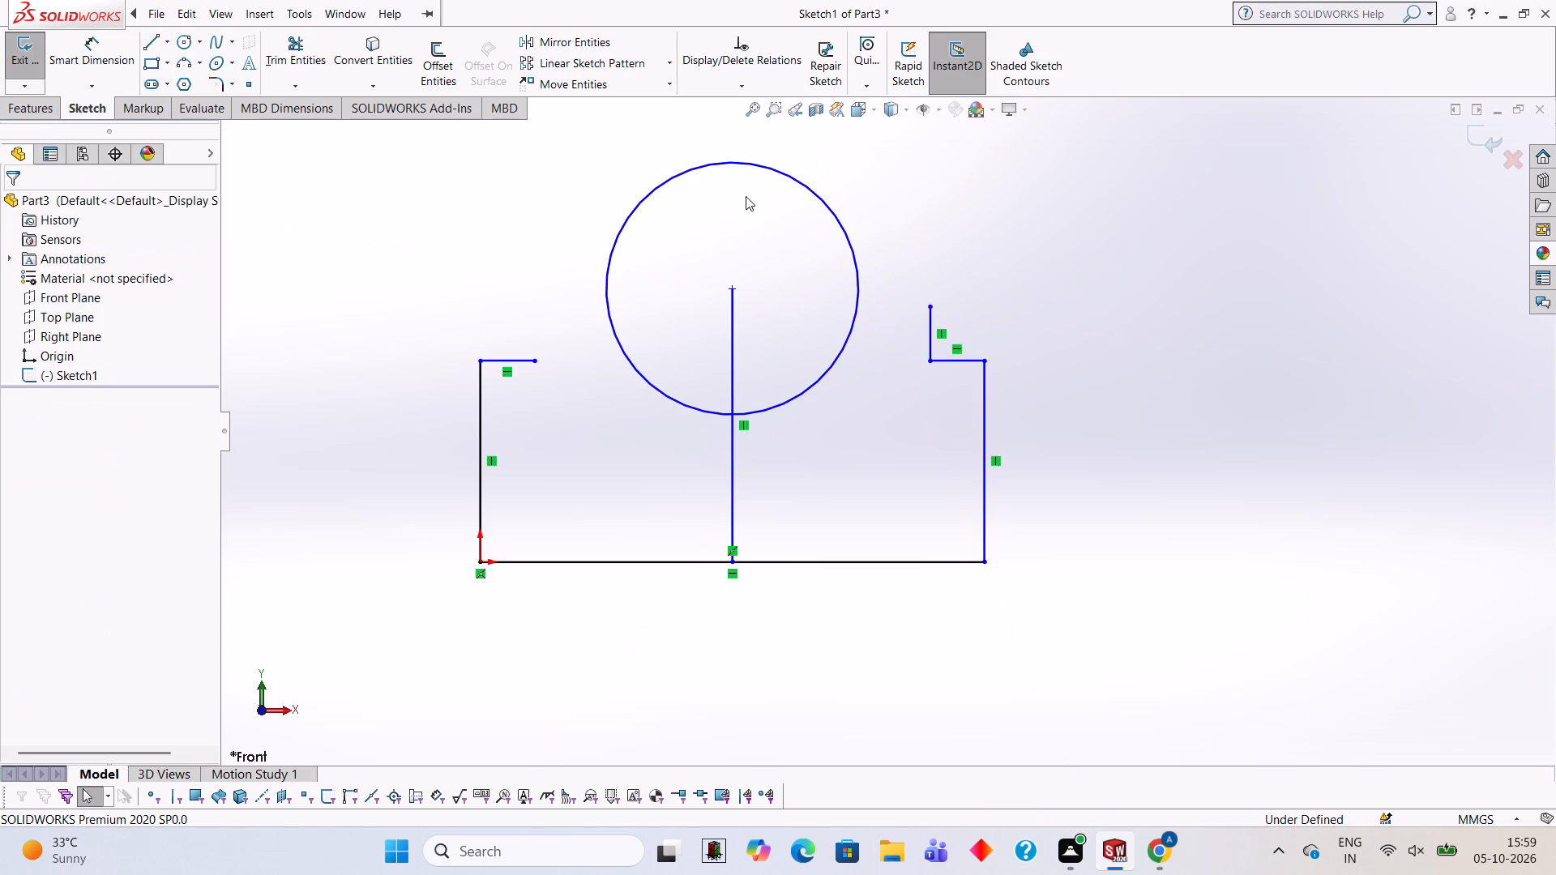
Extend the far-side 15 mm horizontal line inward with a 5 mm horizontal line from its inner end.
left_click(145, 33)
left_click(930, 361)
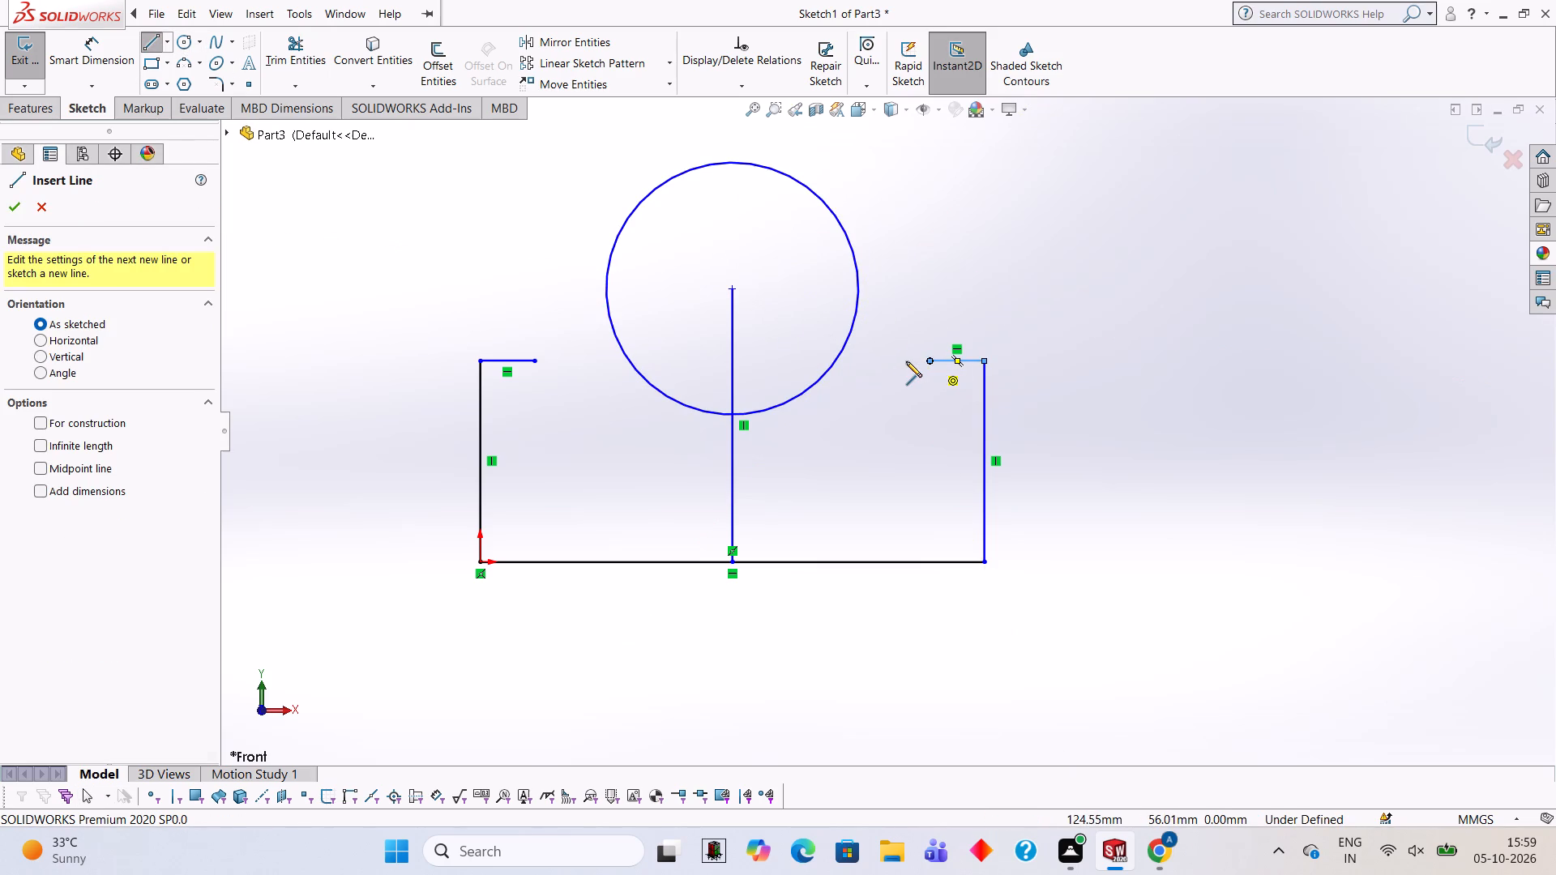
key("5")
key("Return")
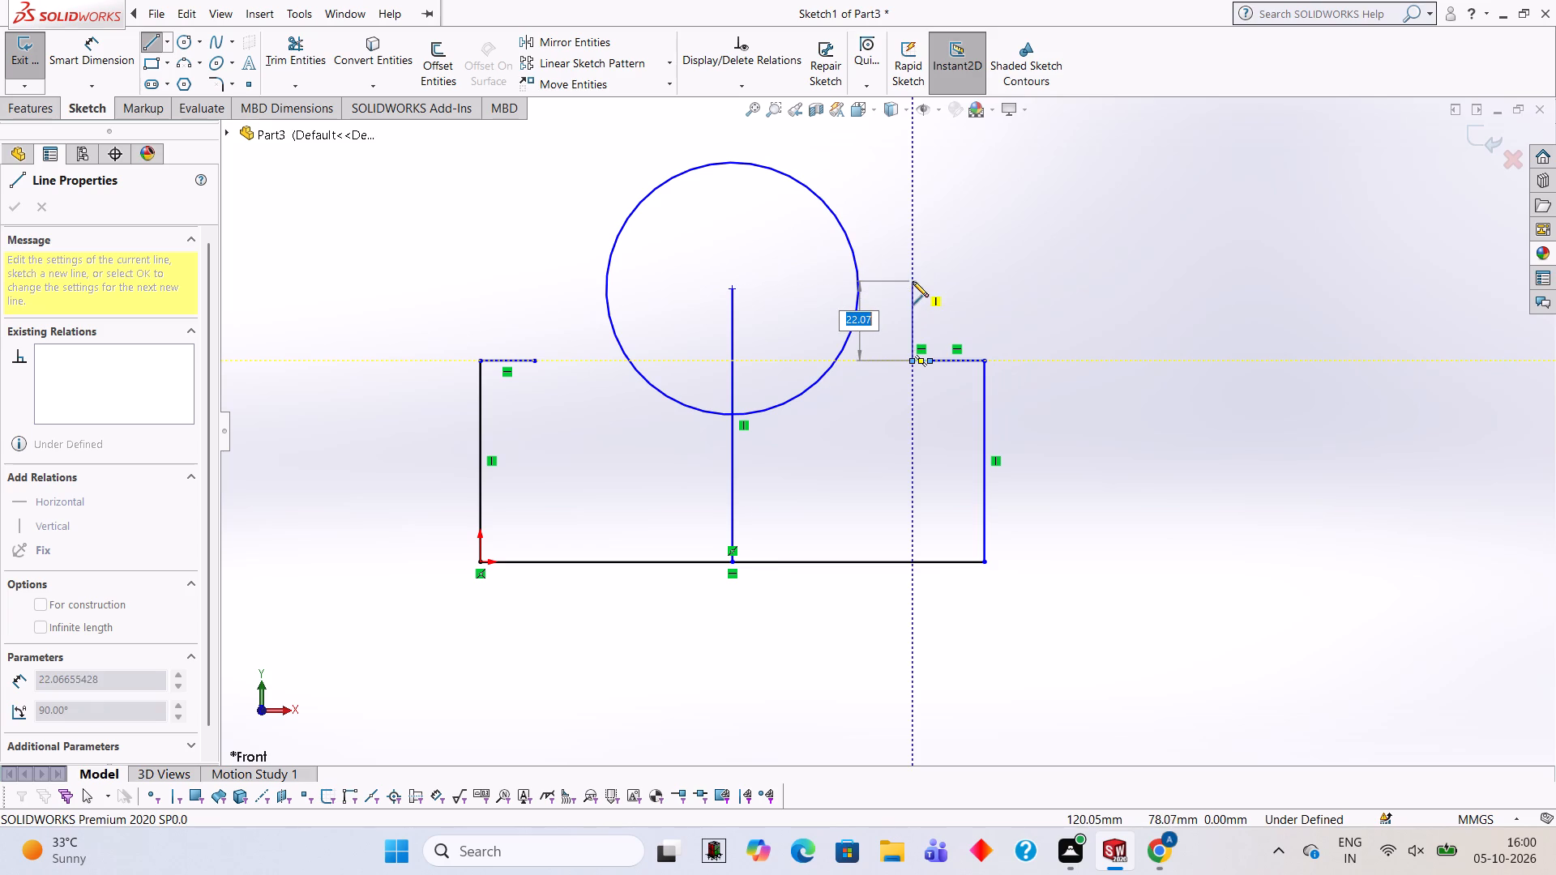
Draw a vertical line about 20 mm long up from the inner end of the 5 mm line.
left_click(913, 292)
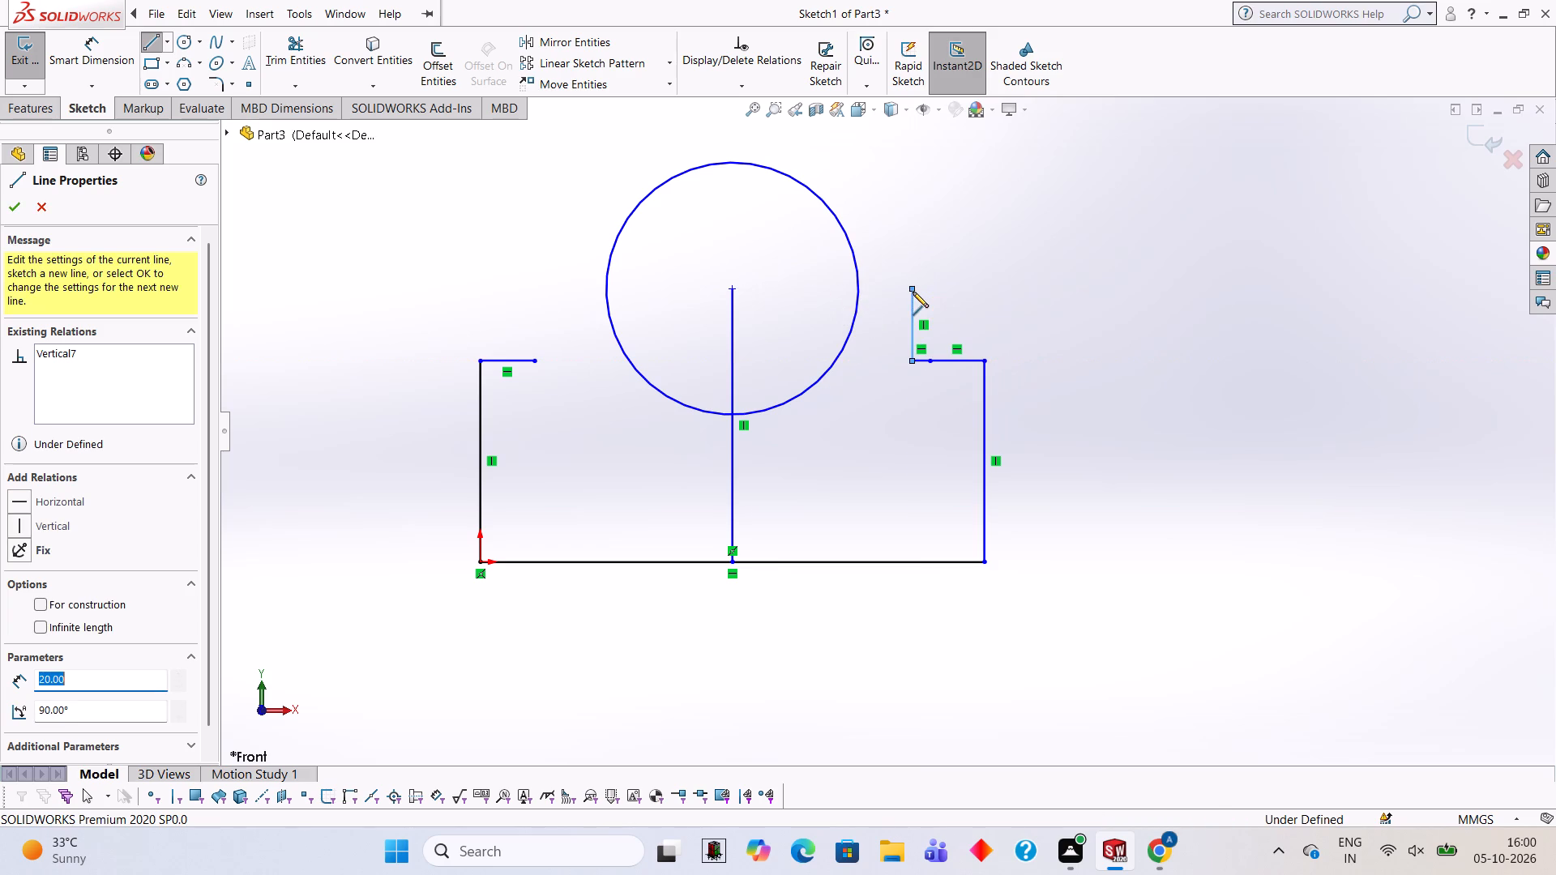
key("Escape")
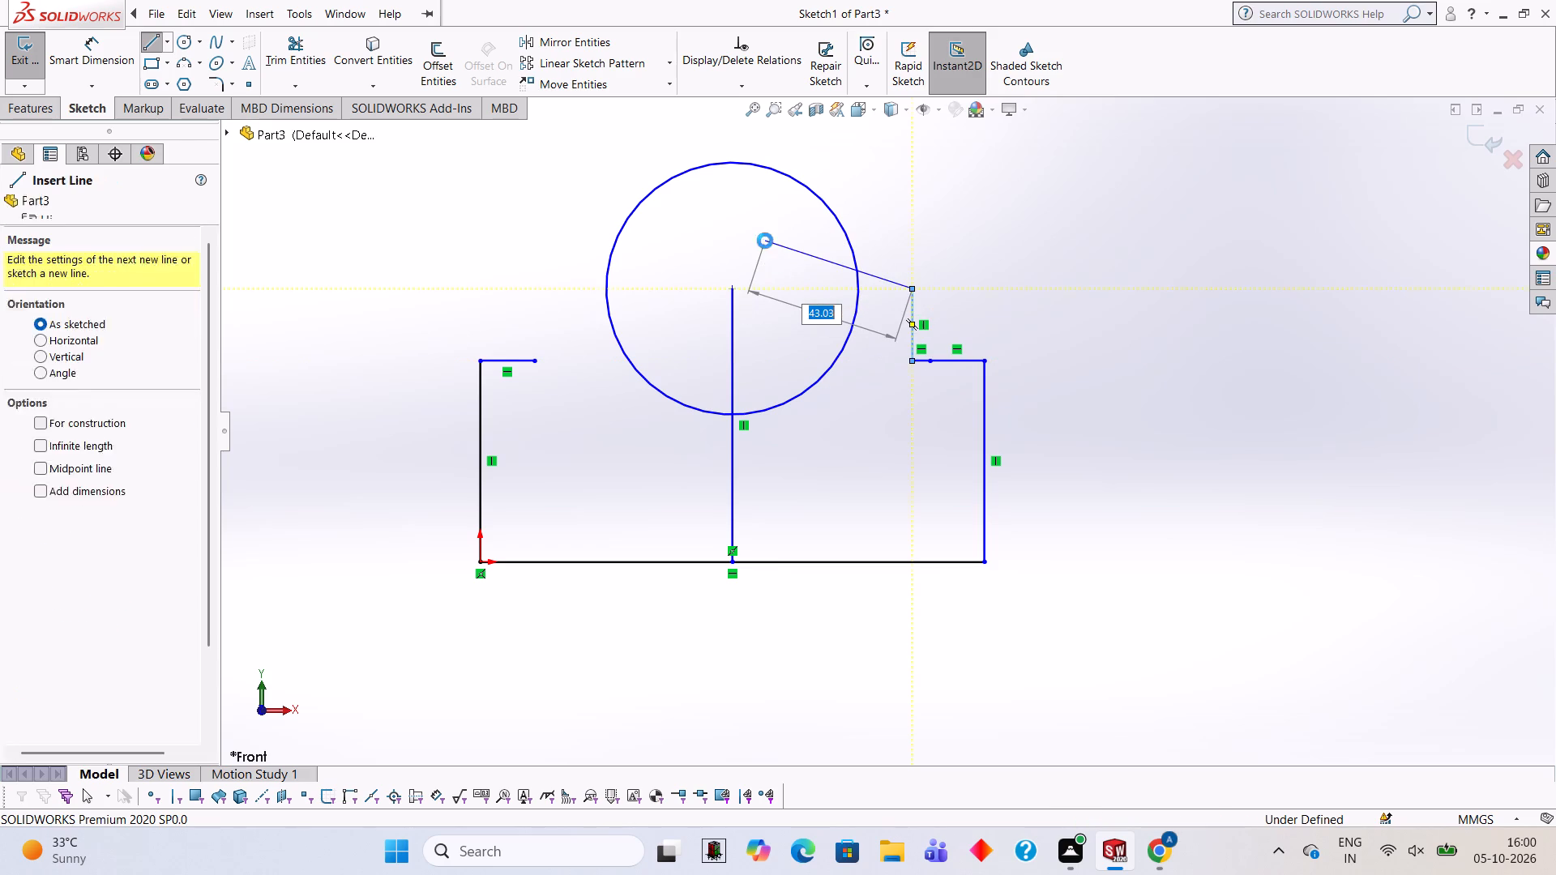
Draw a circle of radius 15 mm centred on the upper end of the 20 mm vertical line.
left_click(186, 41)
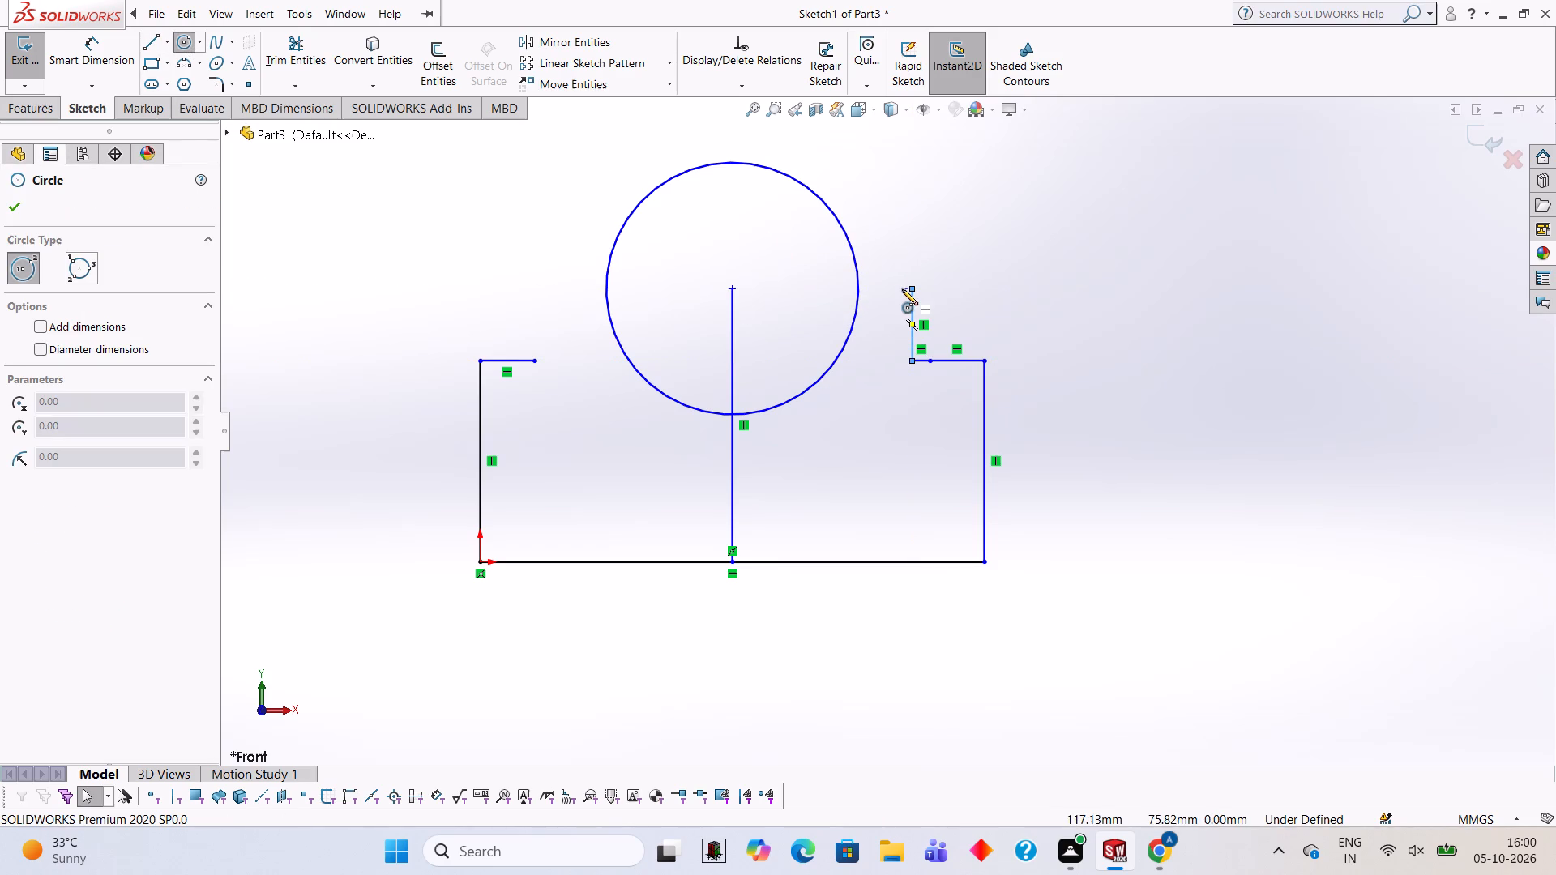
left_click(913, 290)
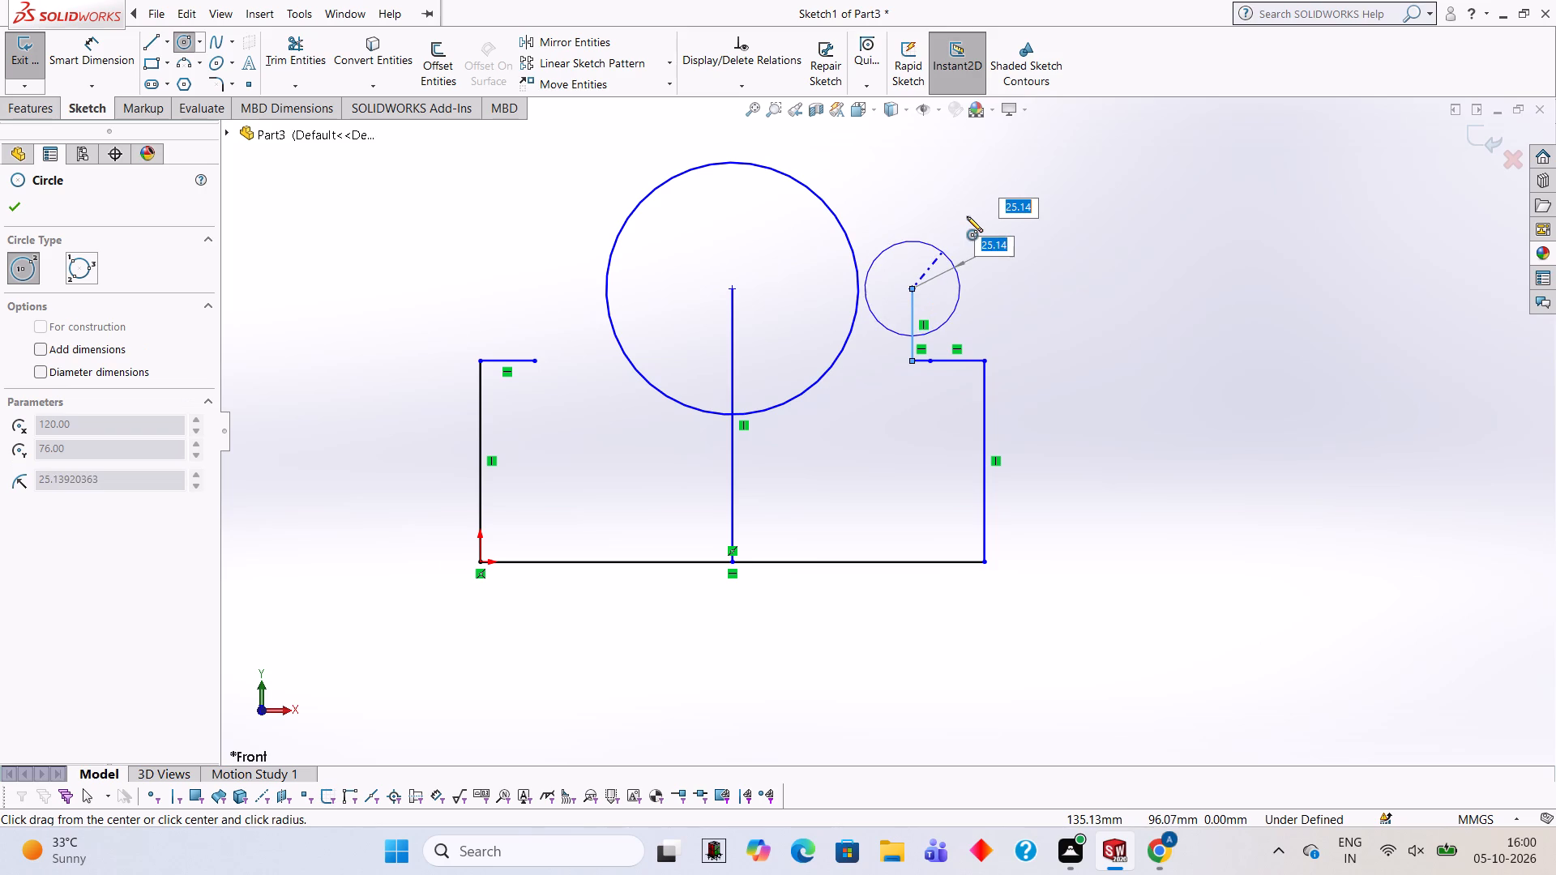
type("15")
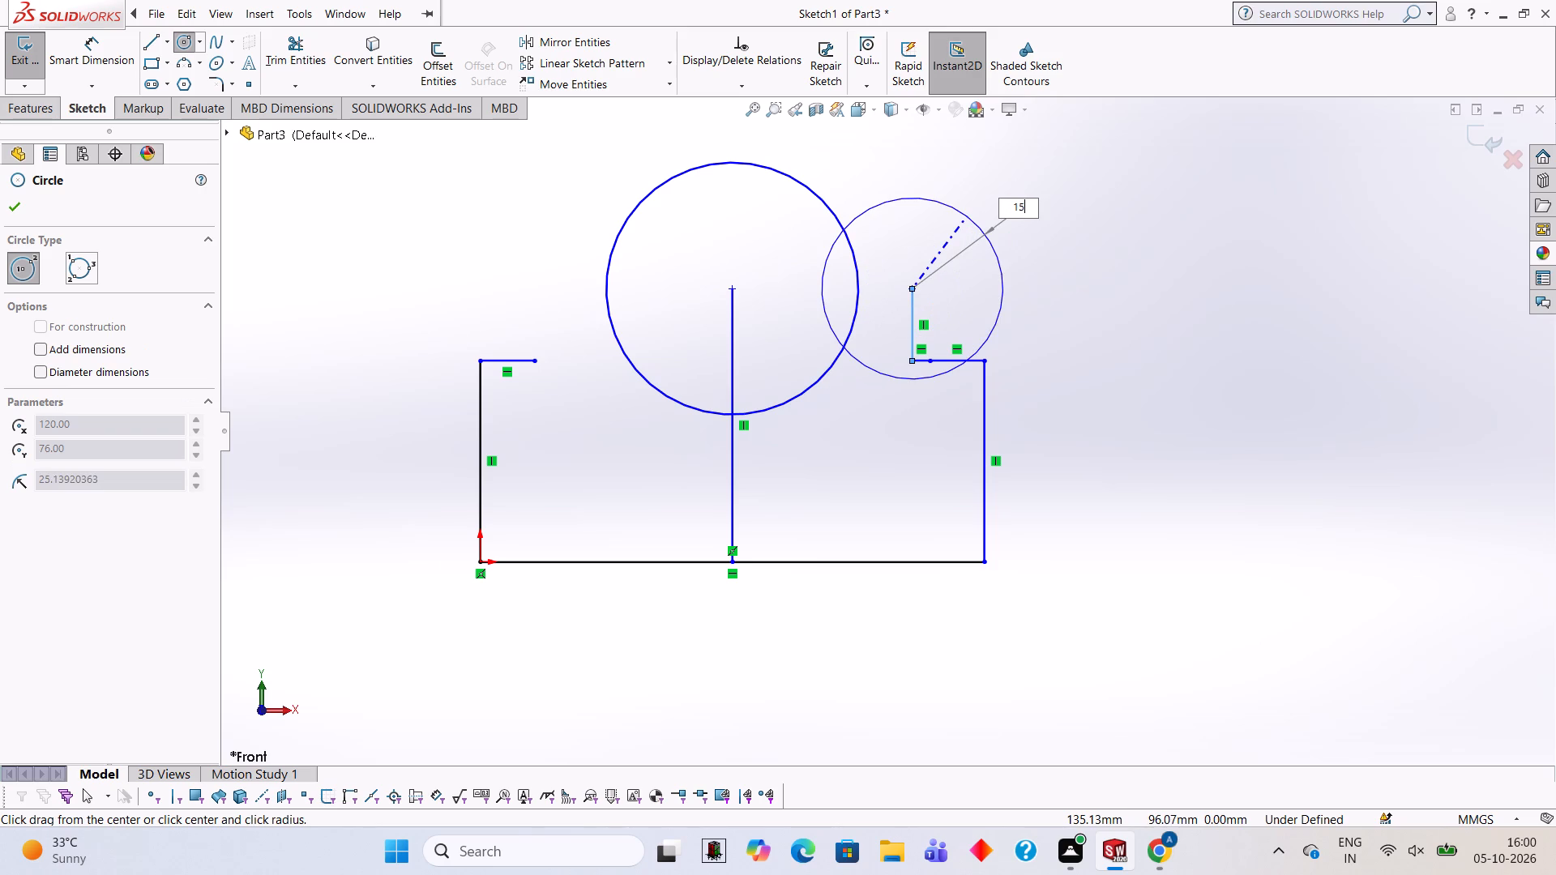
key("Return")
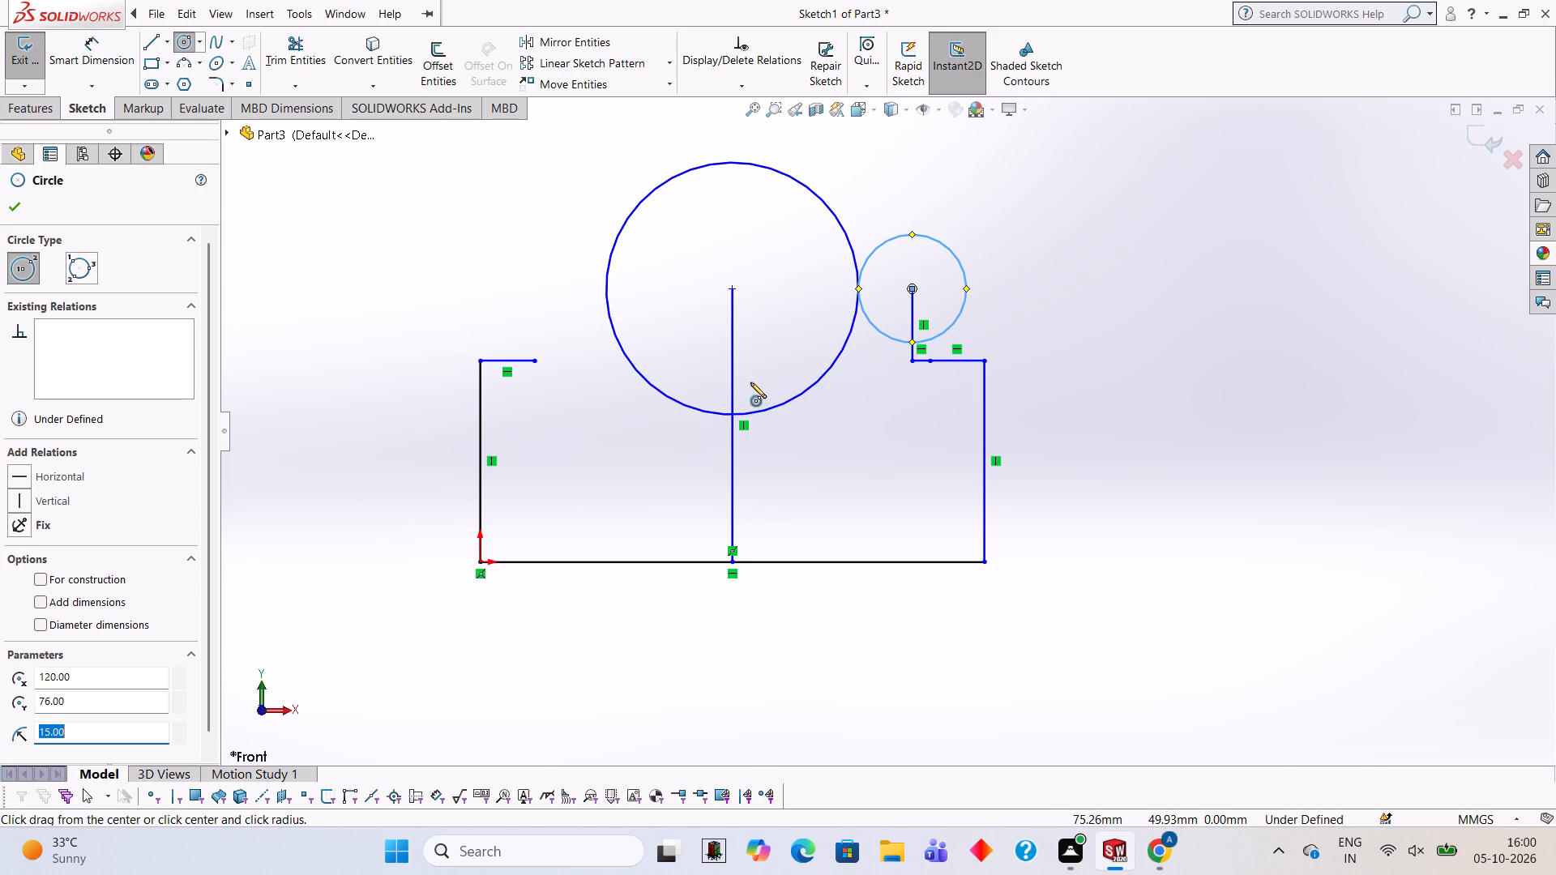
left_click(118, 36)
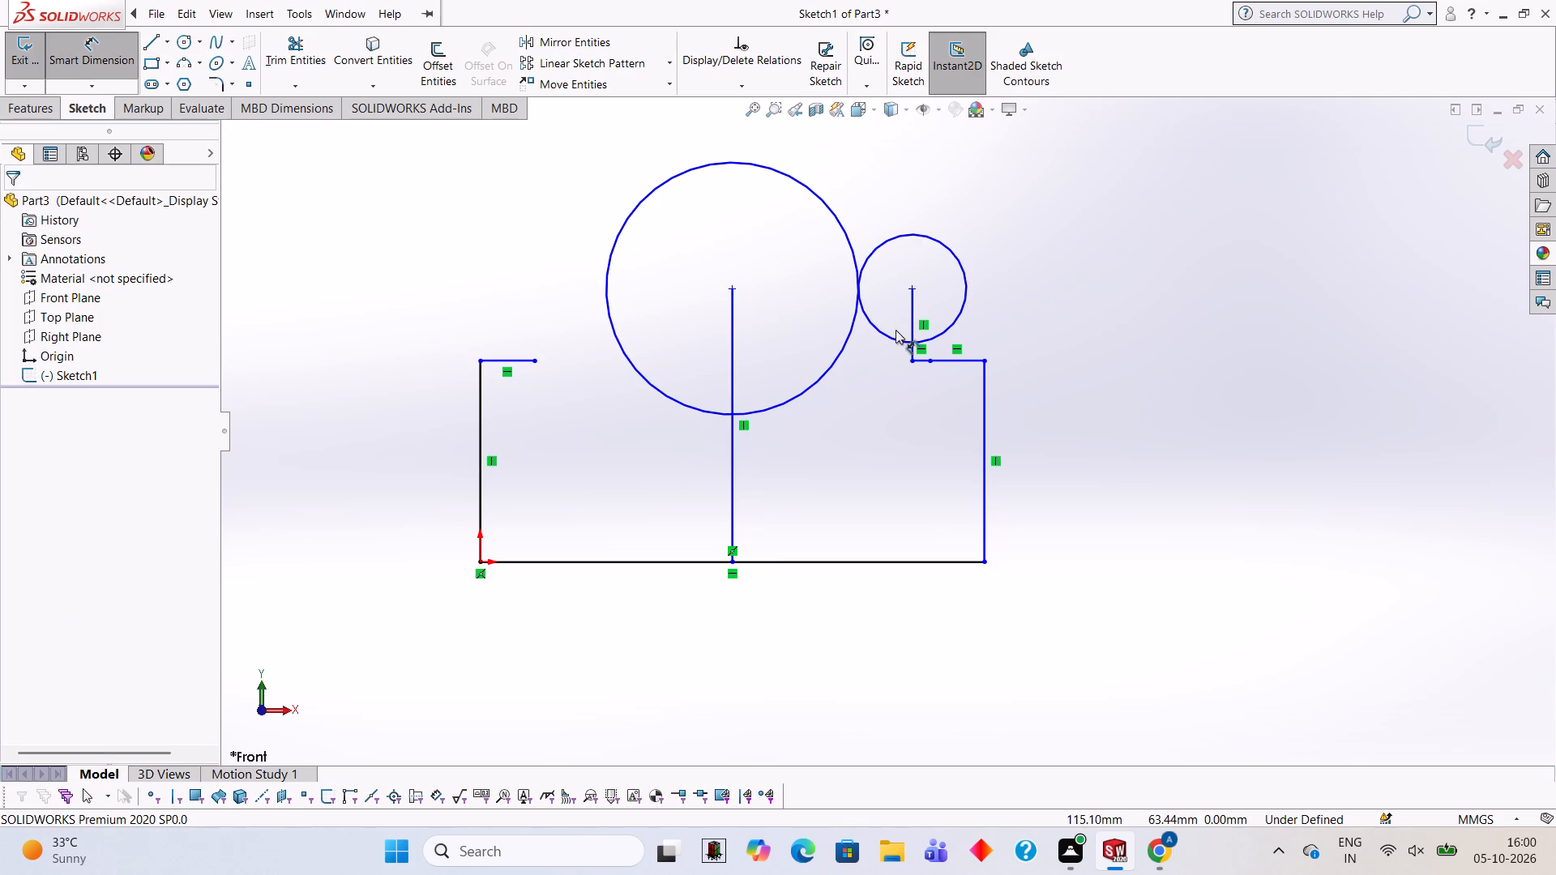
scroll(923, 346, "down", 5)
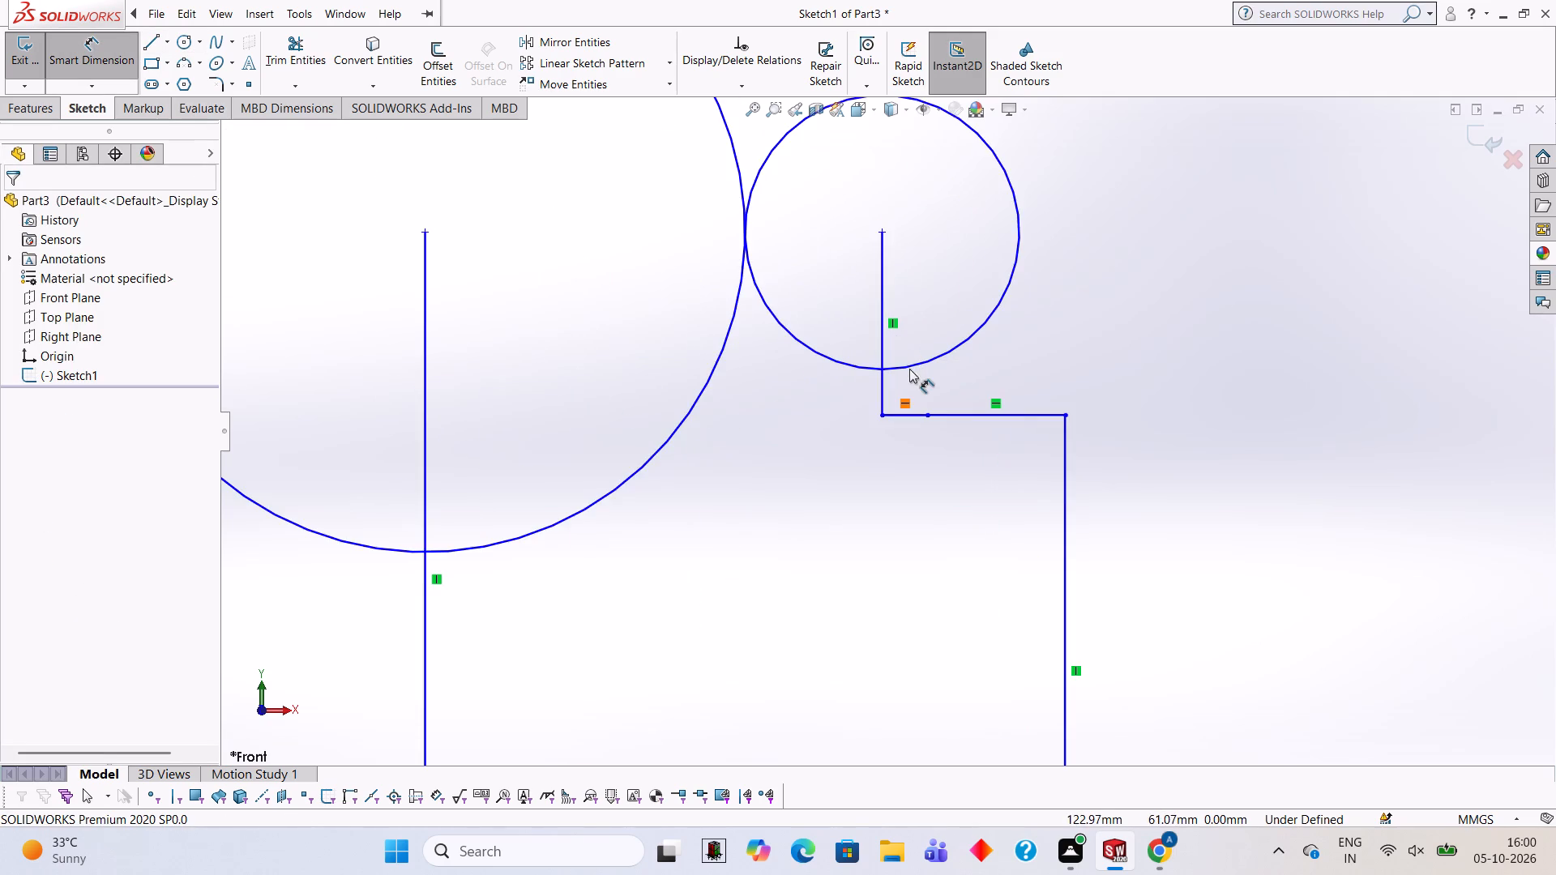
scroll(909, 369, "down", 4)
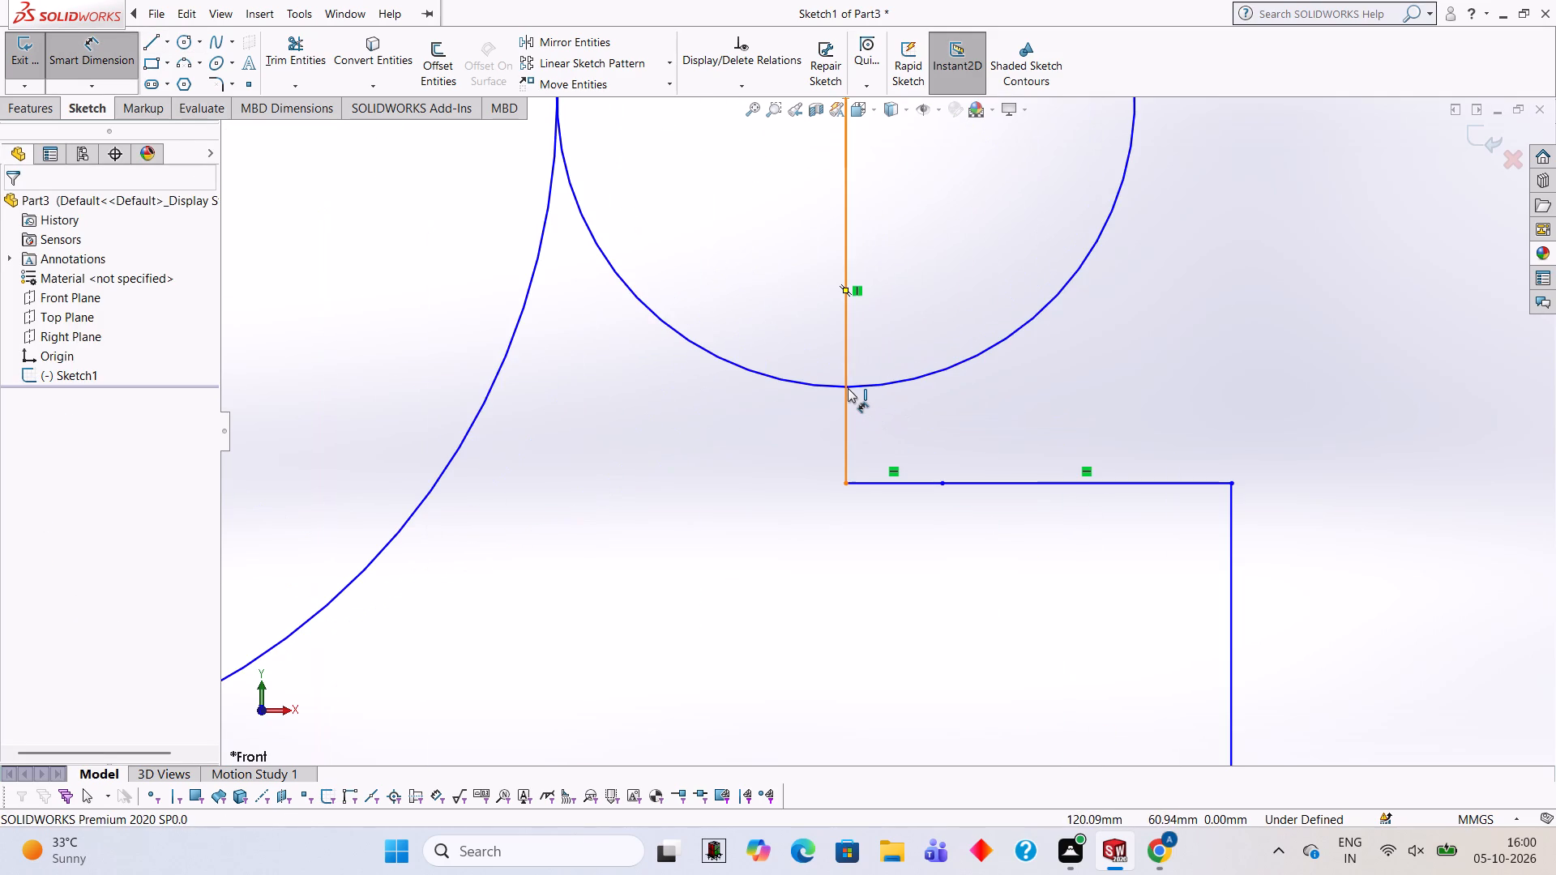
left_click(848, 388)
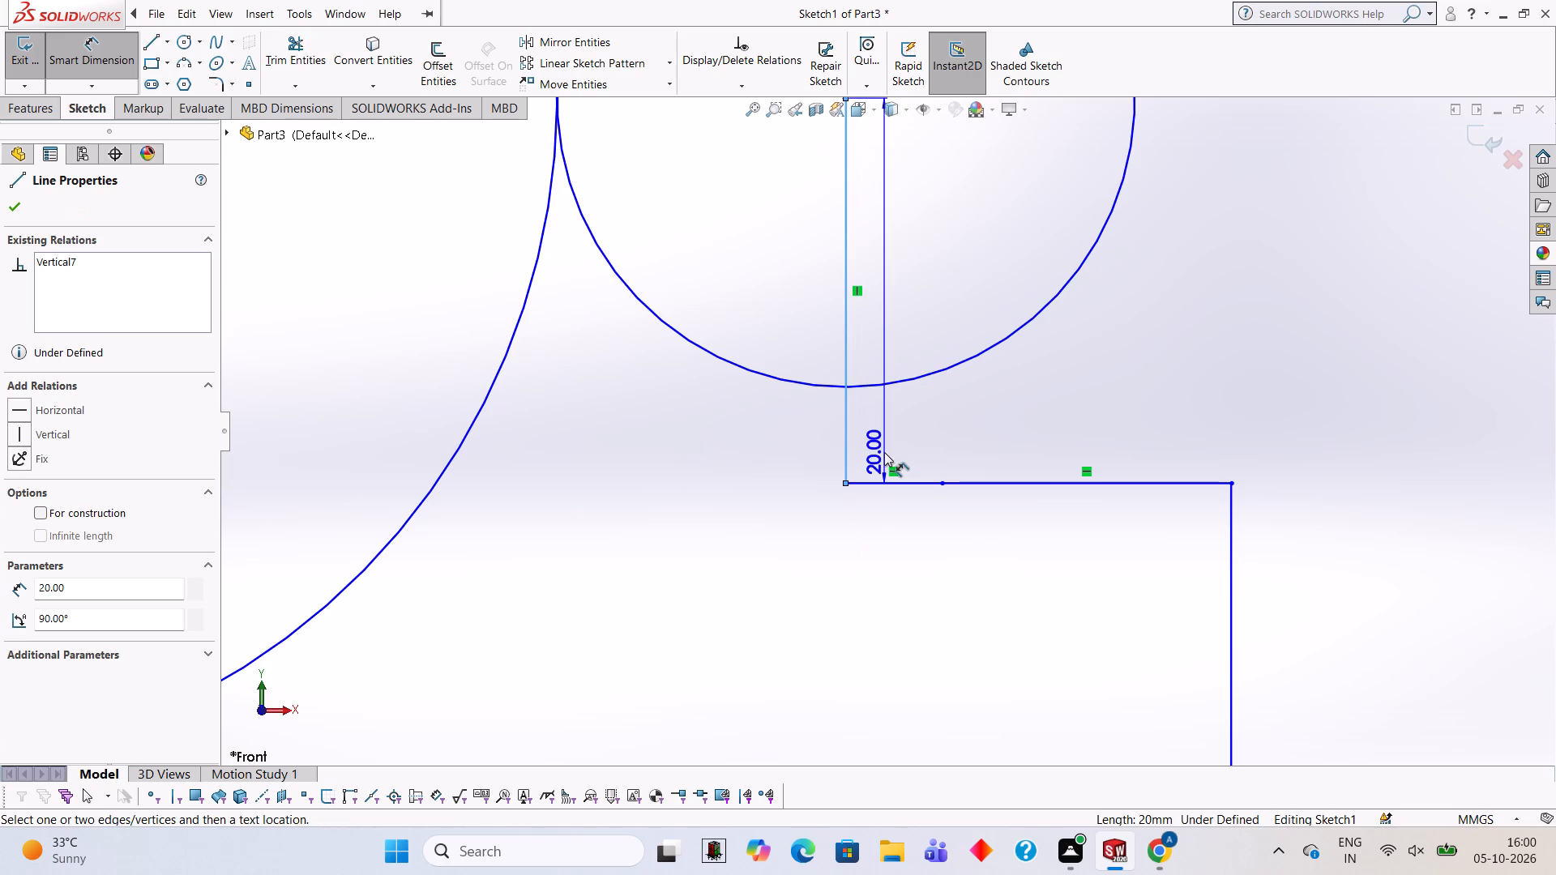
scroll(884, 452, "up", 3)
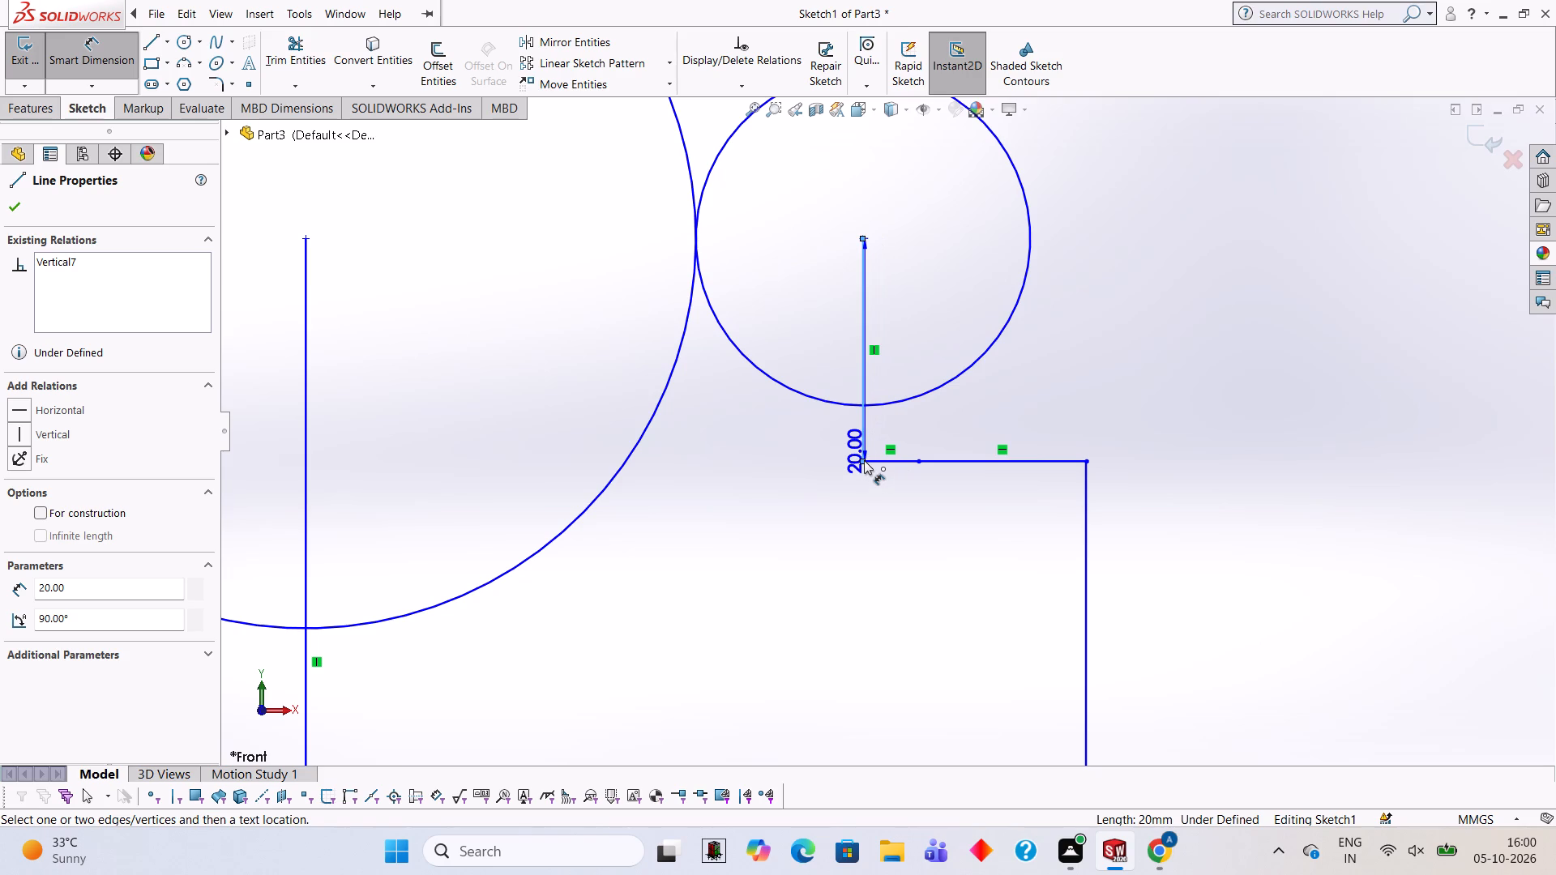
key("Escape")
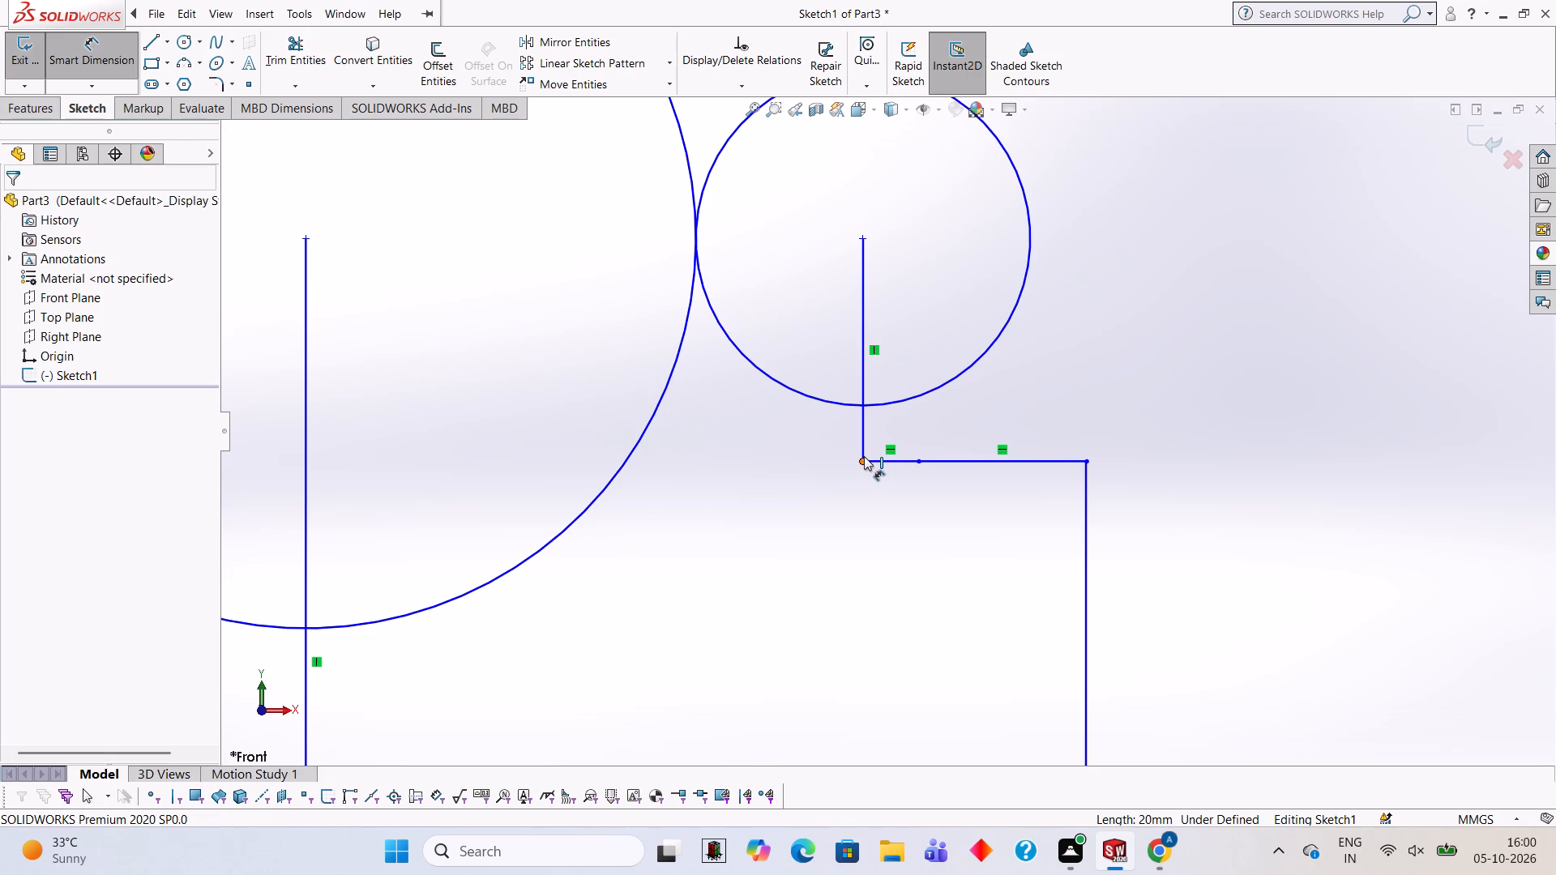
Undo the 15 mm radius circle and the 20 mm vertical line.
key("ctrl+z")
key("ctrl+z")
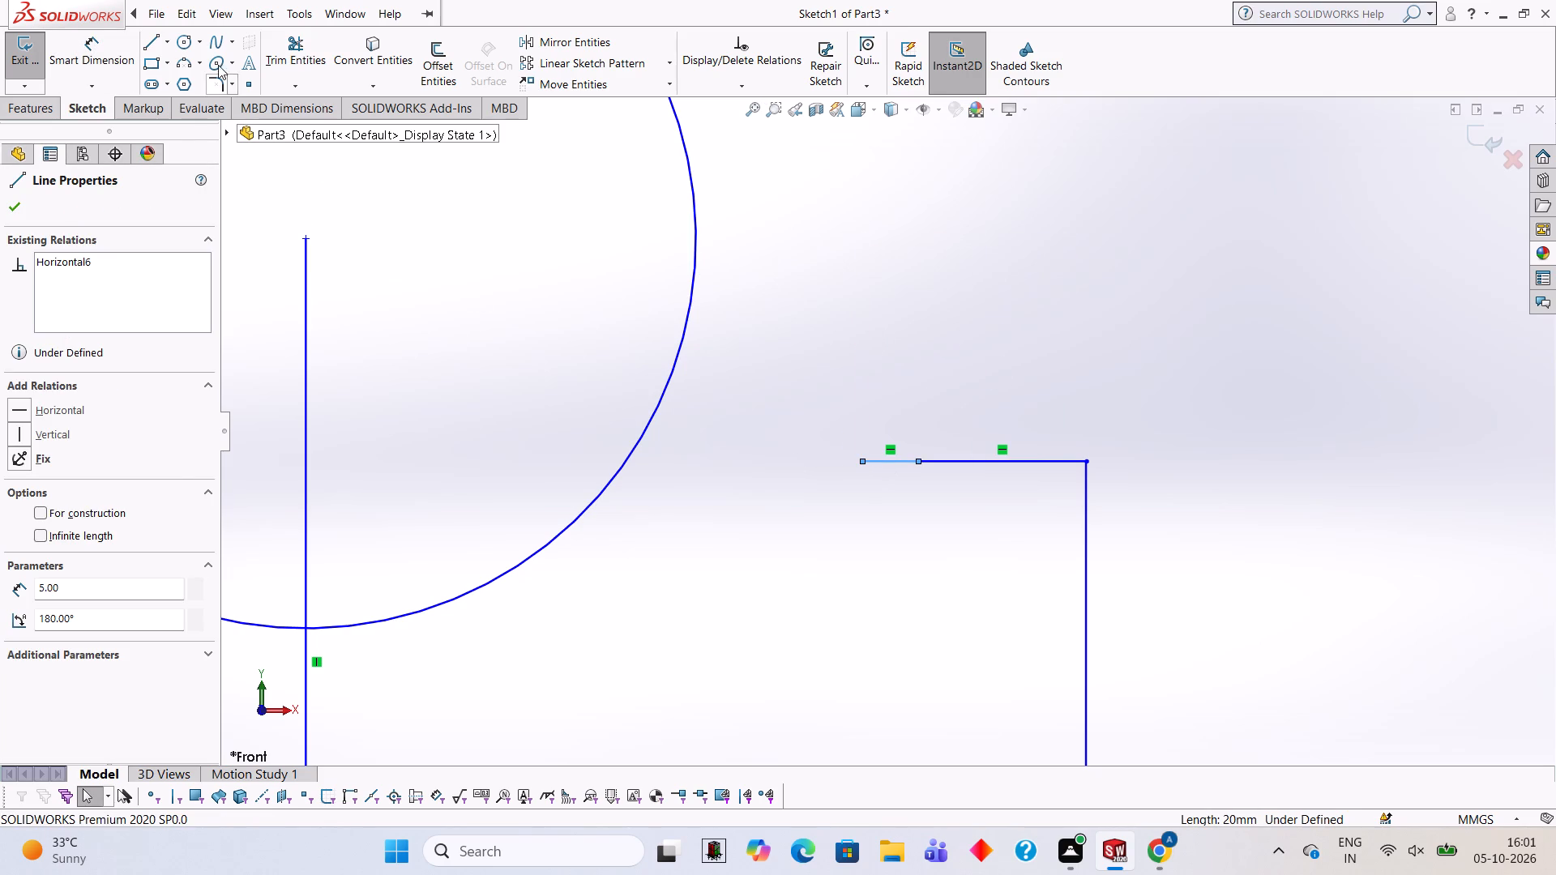
Draw a 15 mm vertical line up from the inner end of the far-side 5 mm horizontal line.
left_click(157, 41)
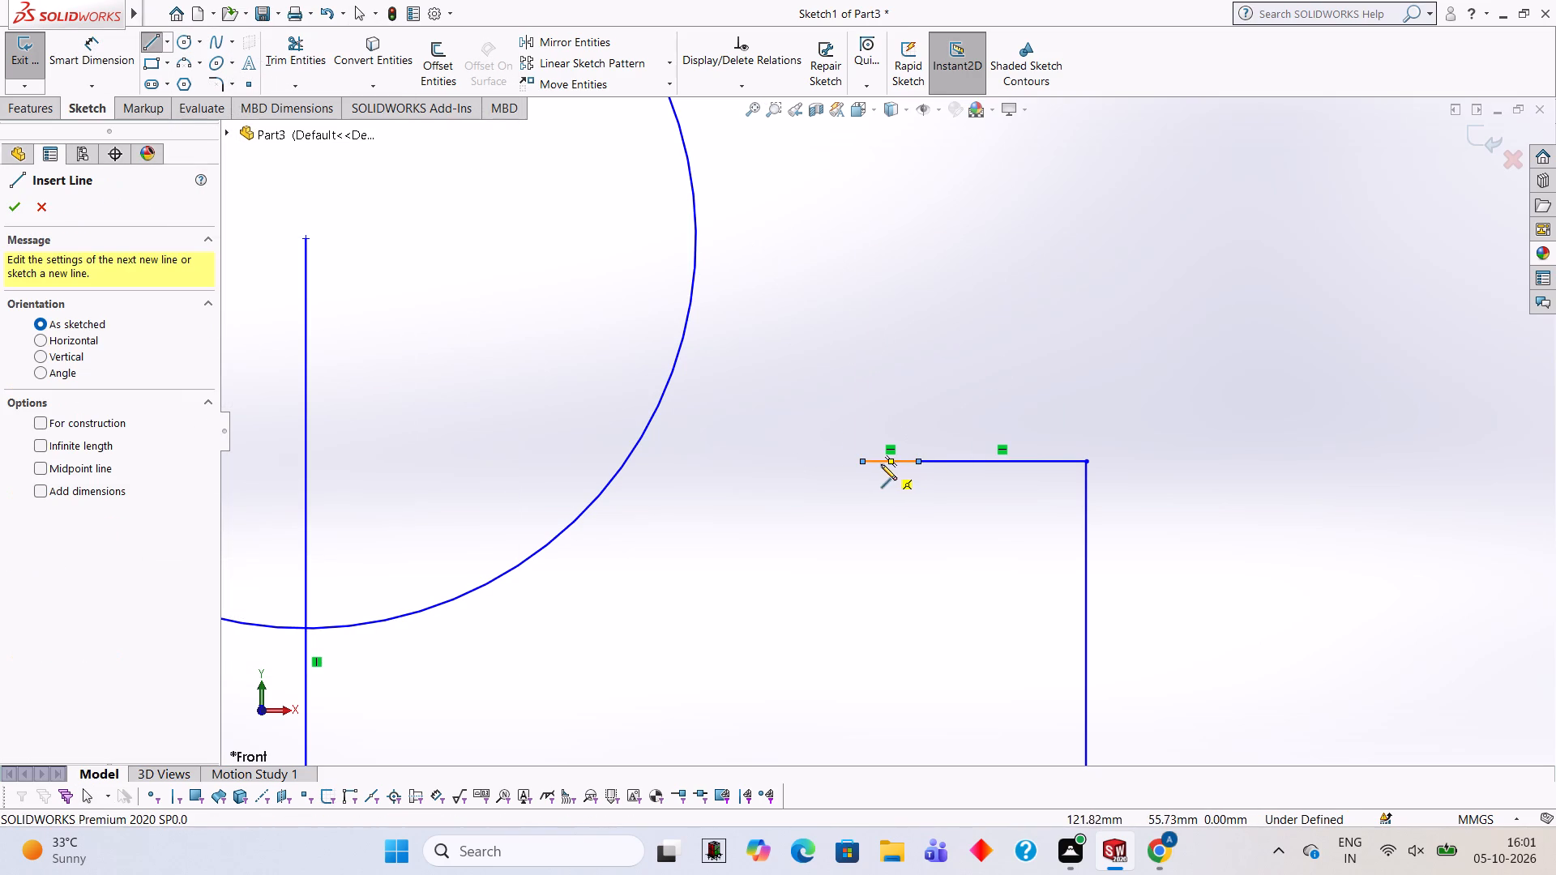
left_click(863, 461)
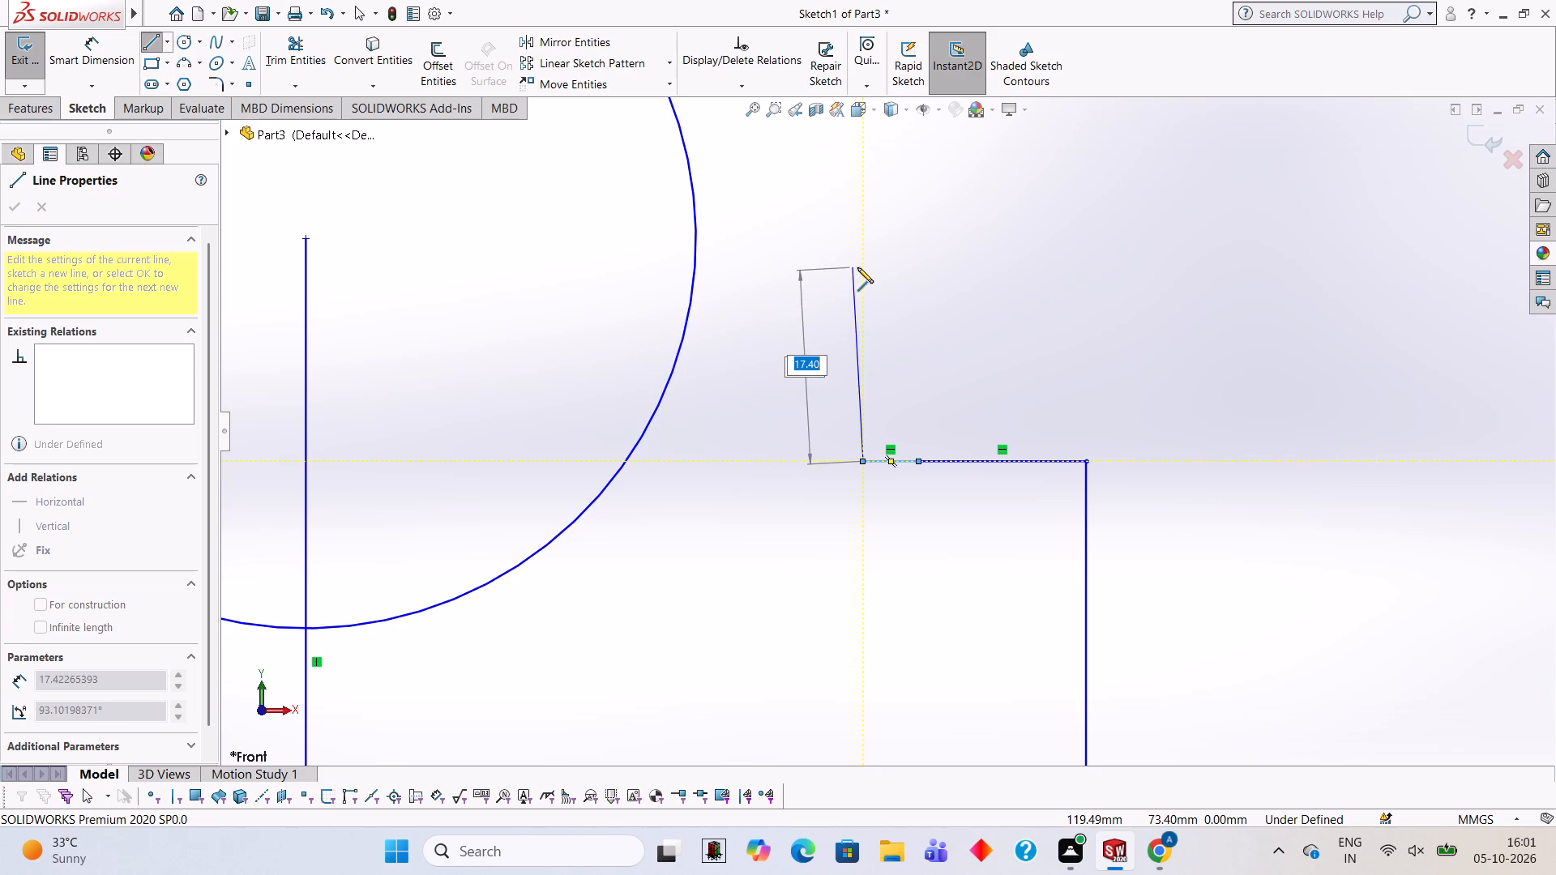
type("15")
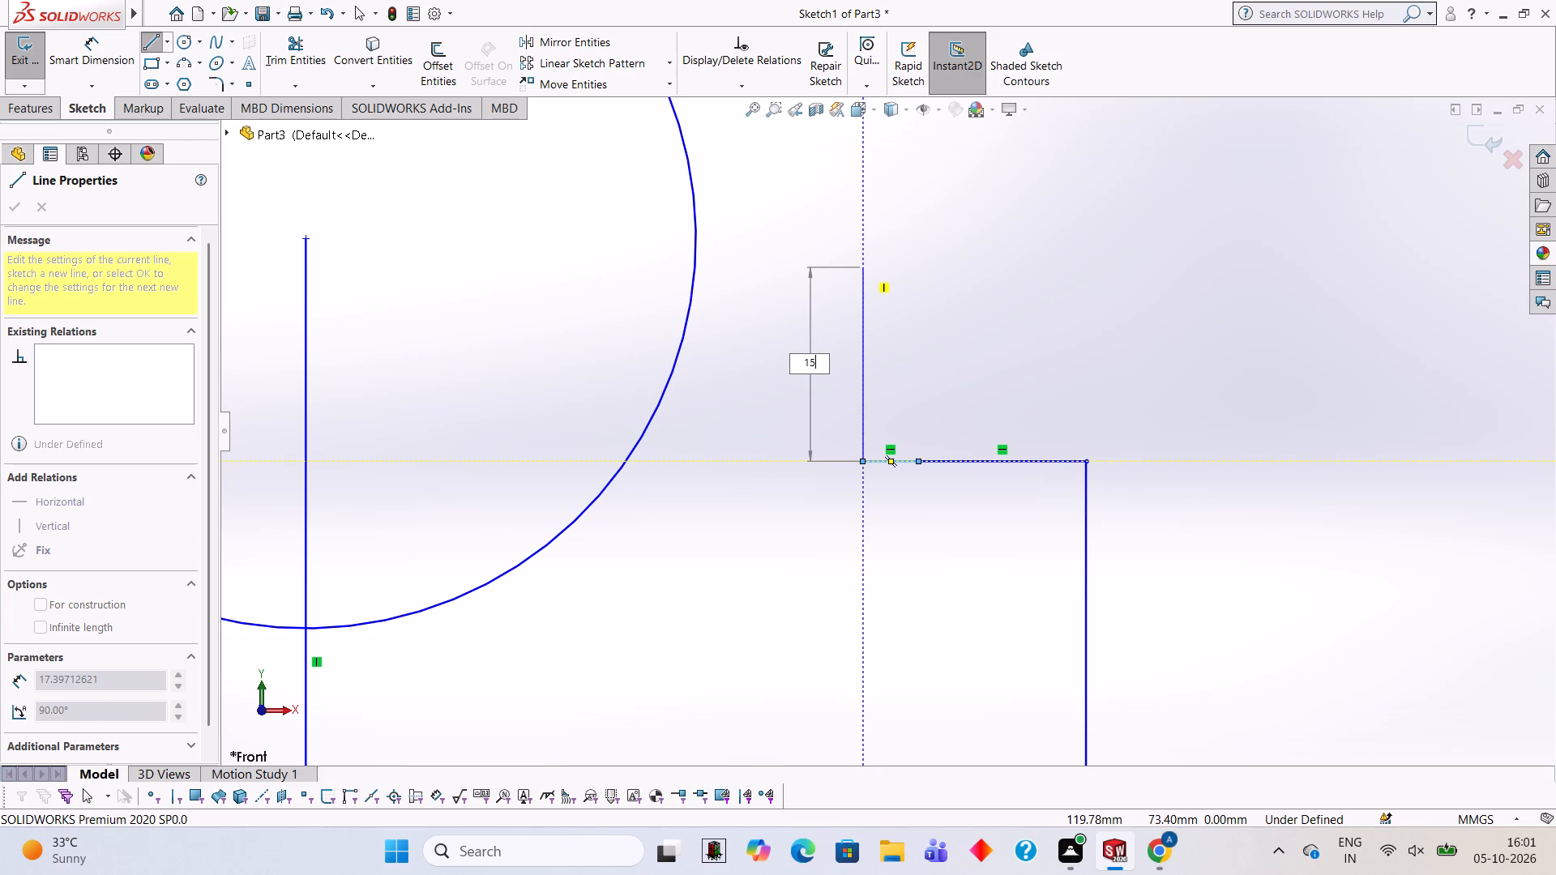
key("Return")
key("Escape")
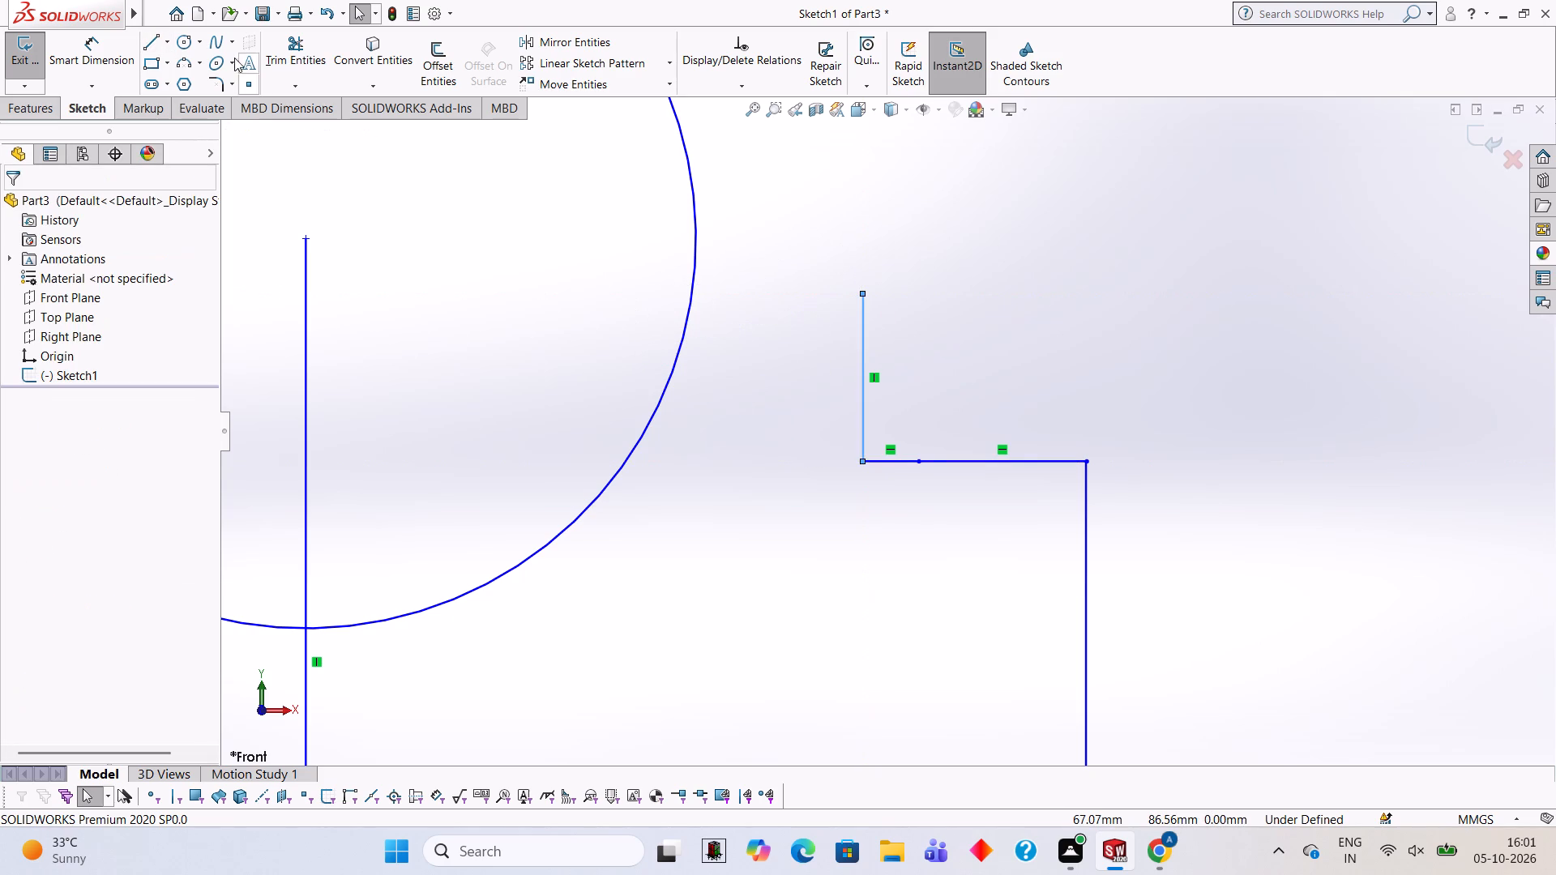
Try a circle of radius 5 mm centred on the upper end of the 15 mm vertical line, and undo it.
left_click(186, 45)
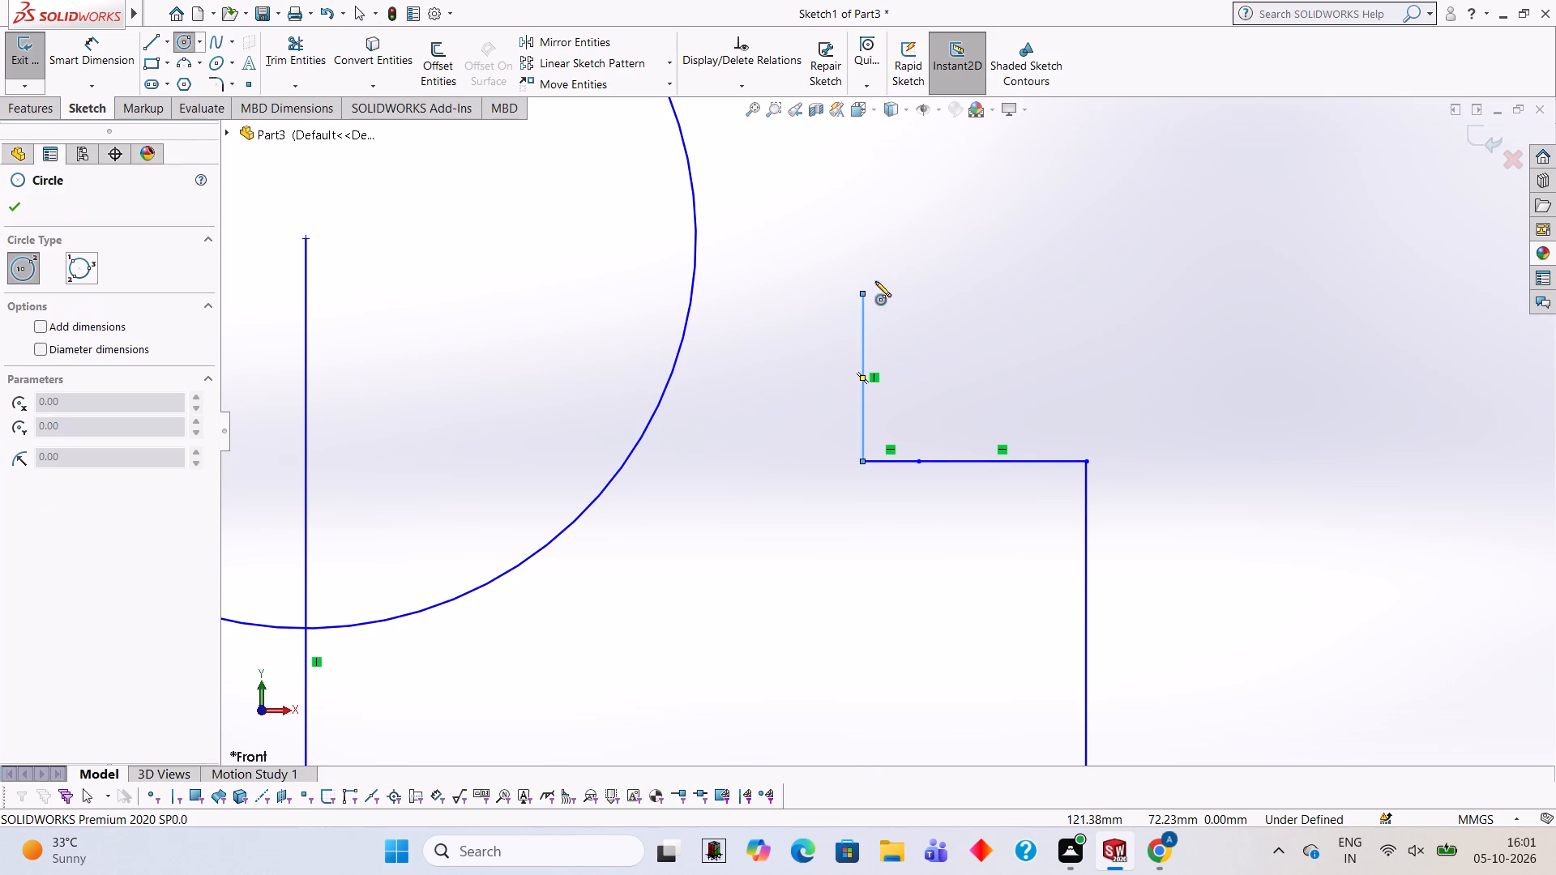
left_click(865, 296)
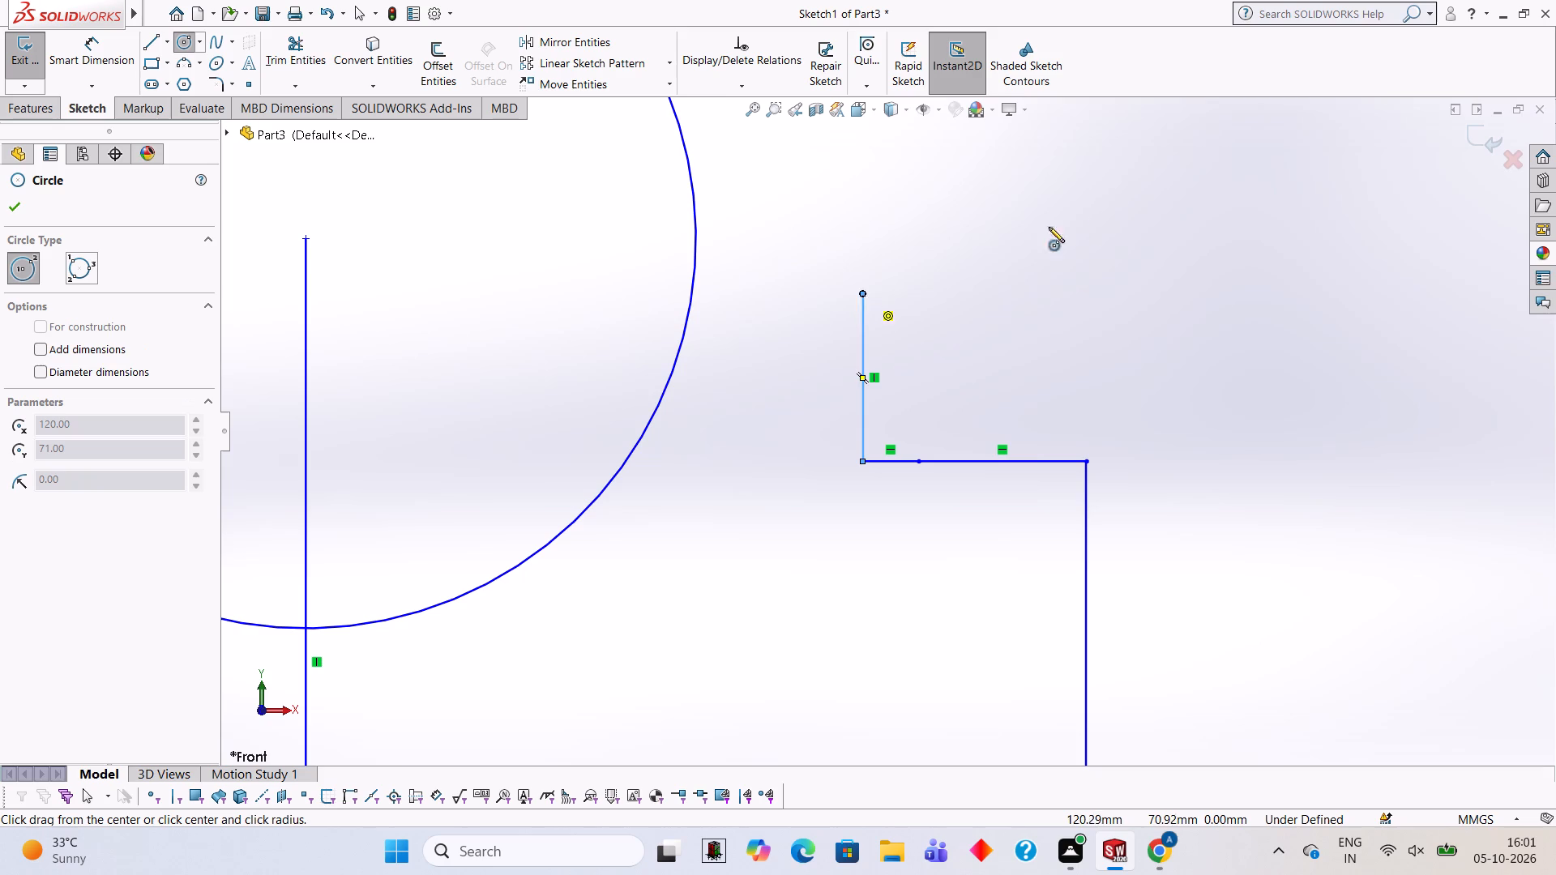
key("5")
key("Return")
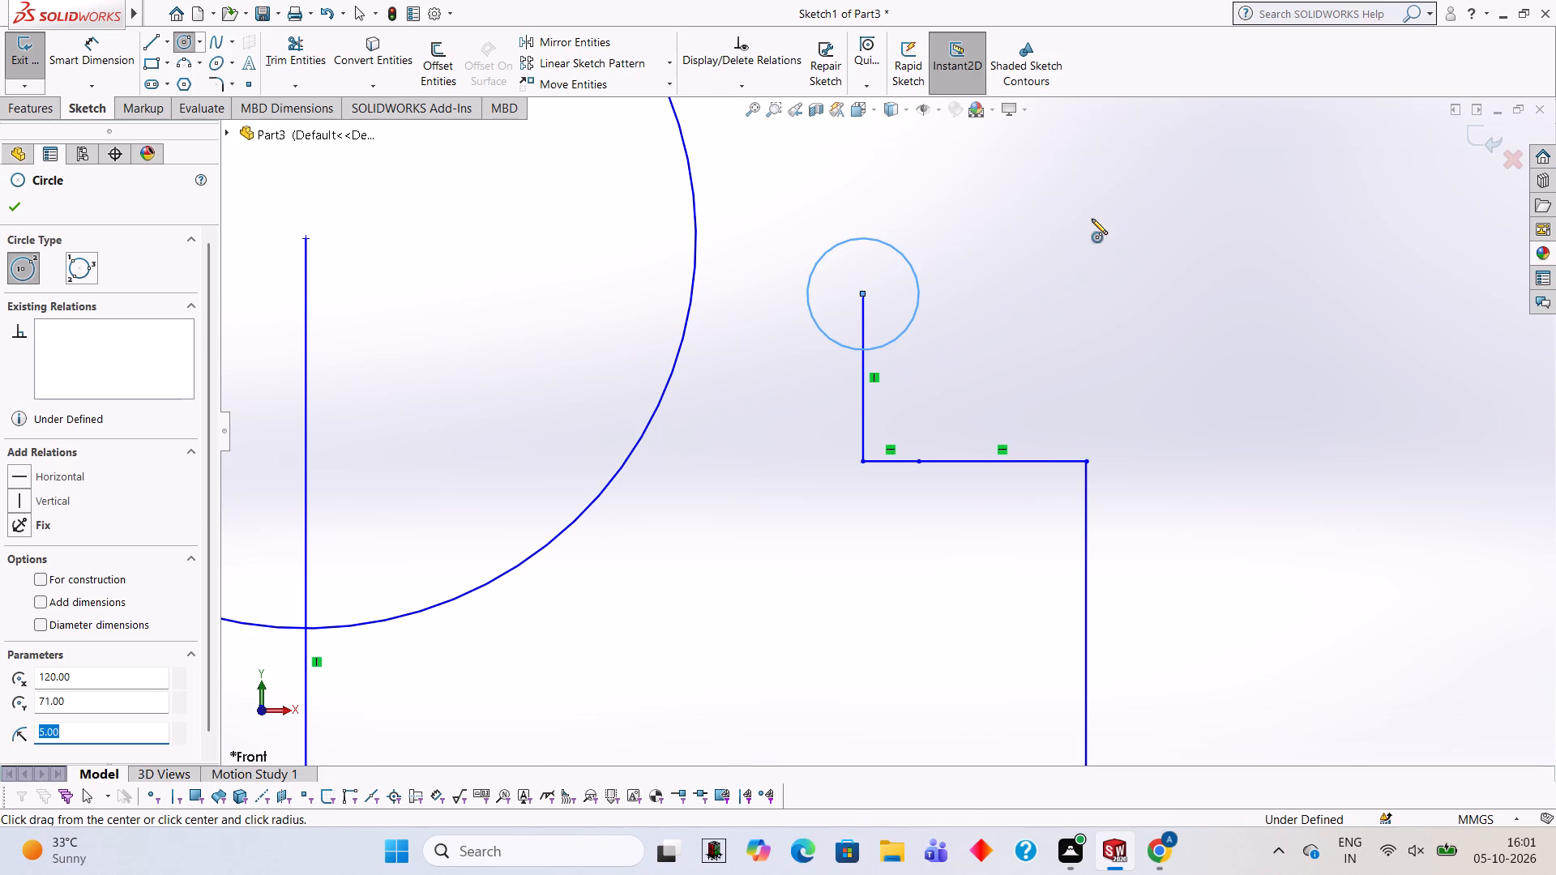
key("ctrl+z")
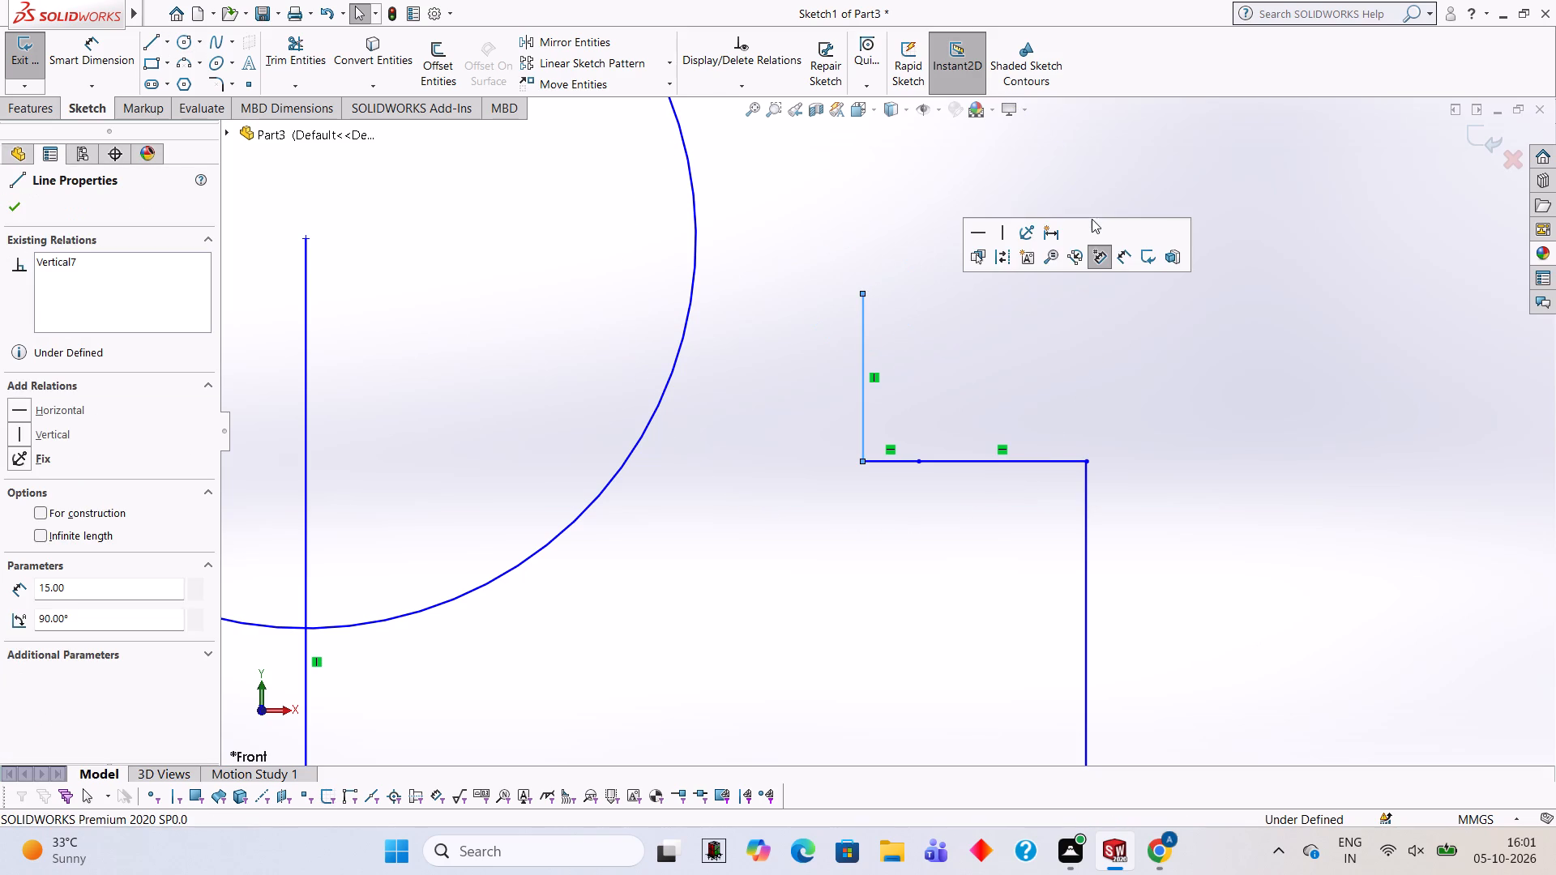
Draw a circle of radius 15 mm centred on the upper end of the far-side 15 mm vertical line.
left_click(191, 40)
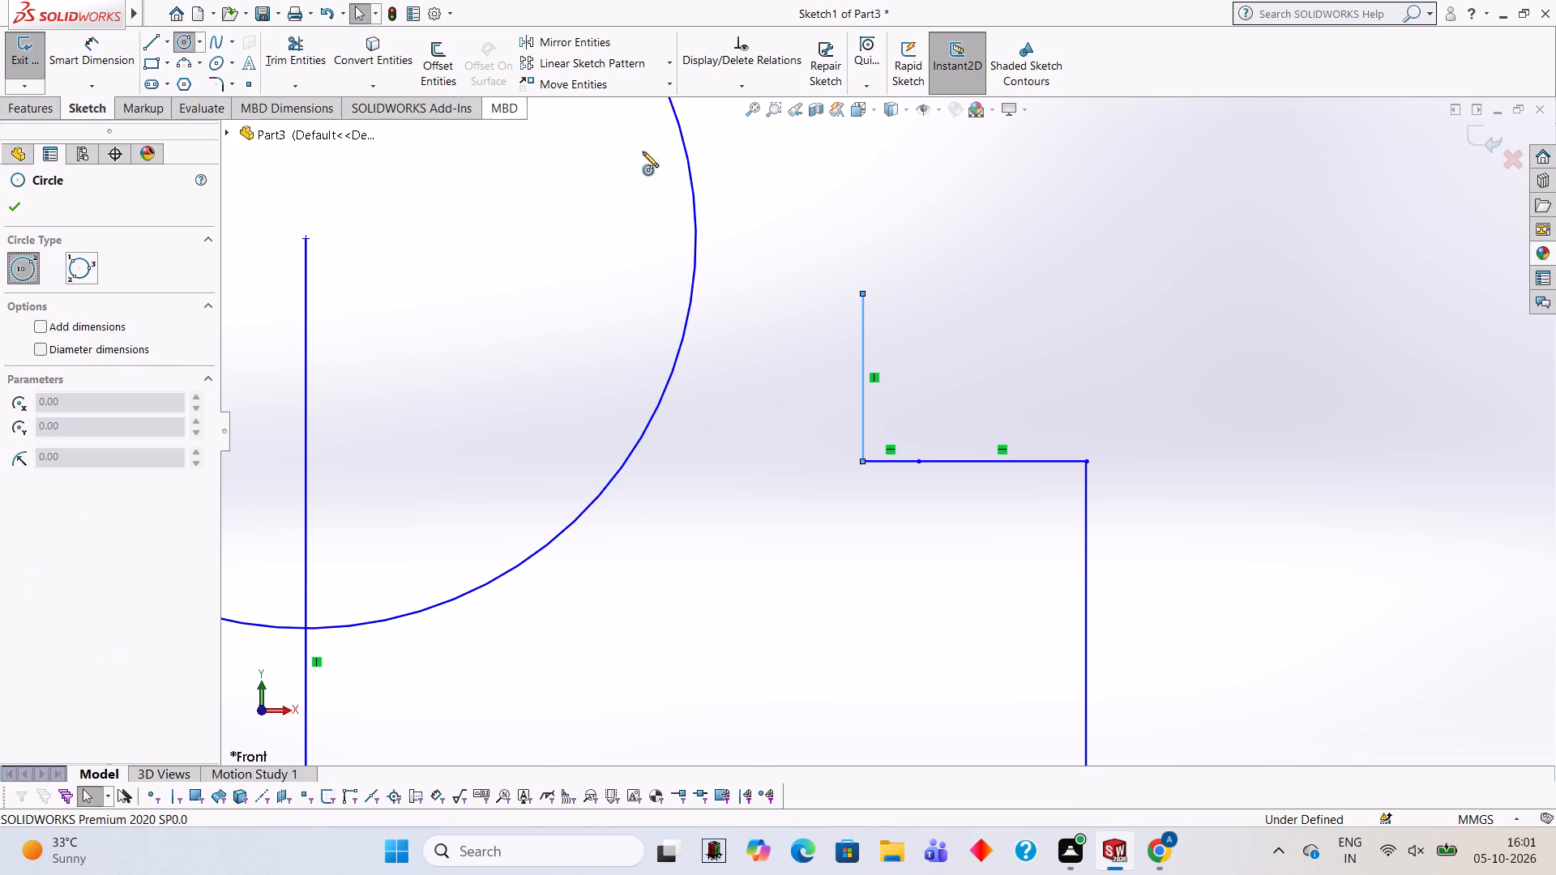
left_click(860, 290)
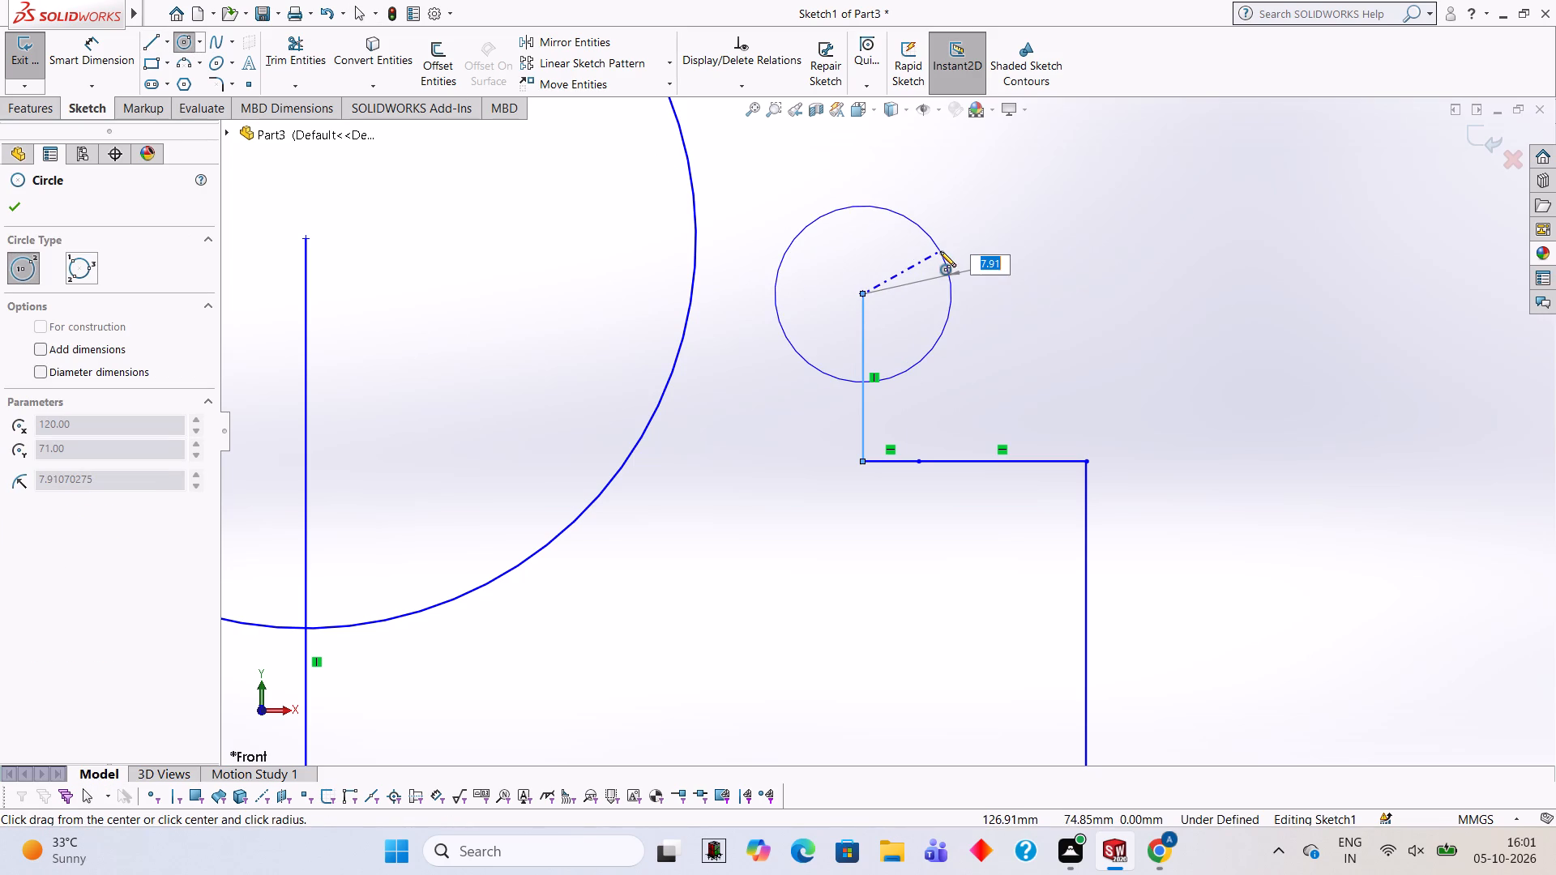
type("15")
key("Return")
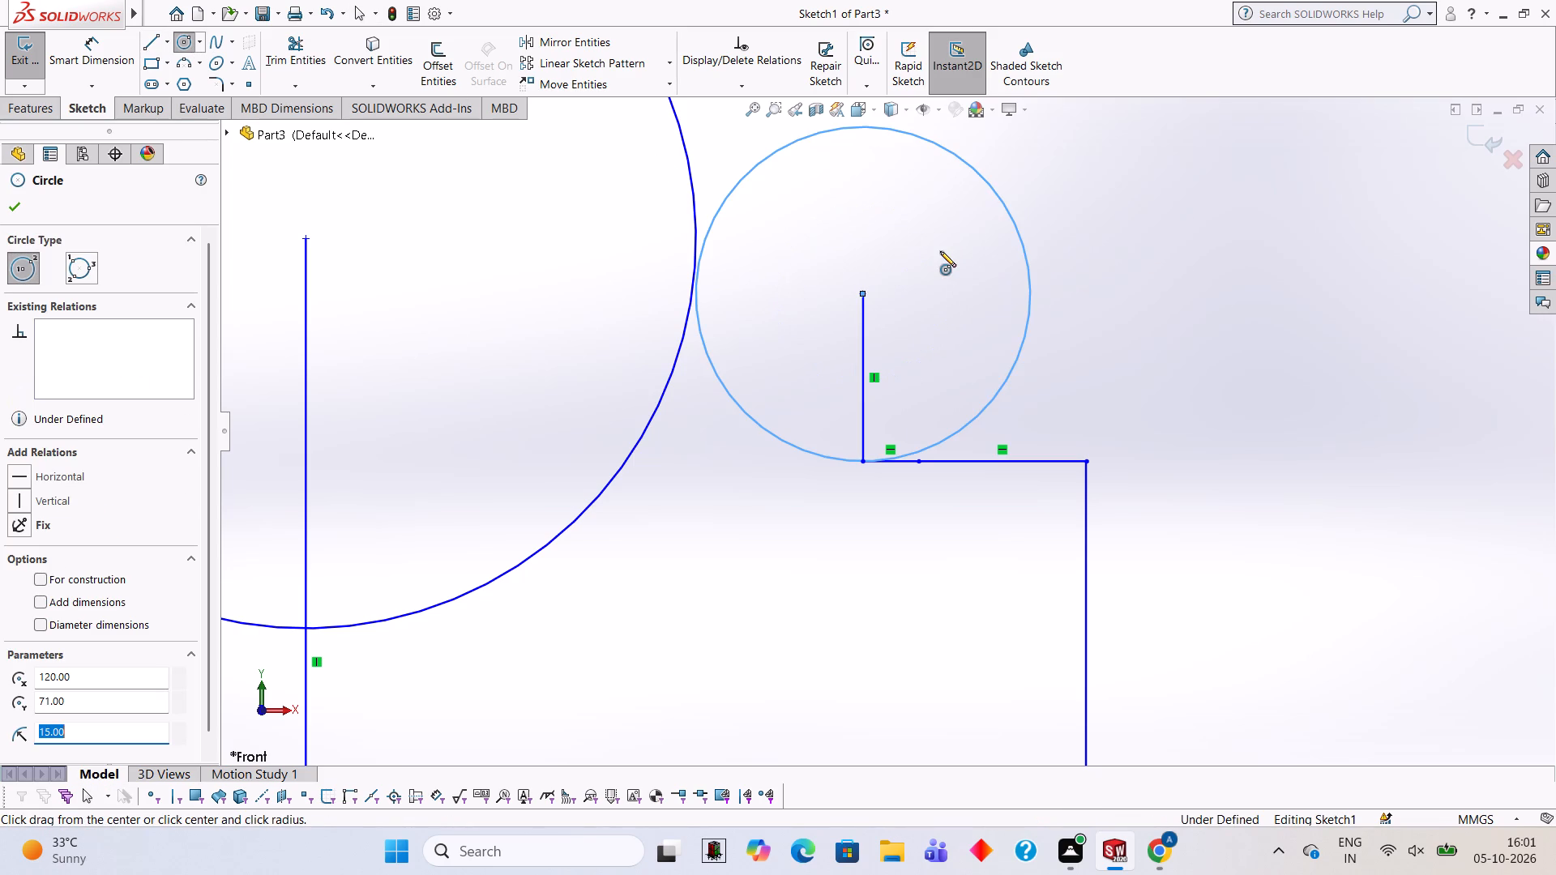
Examine where the 15 mm radius circle meets the large central circle.
scroll(699, 284, "up", 3)
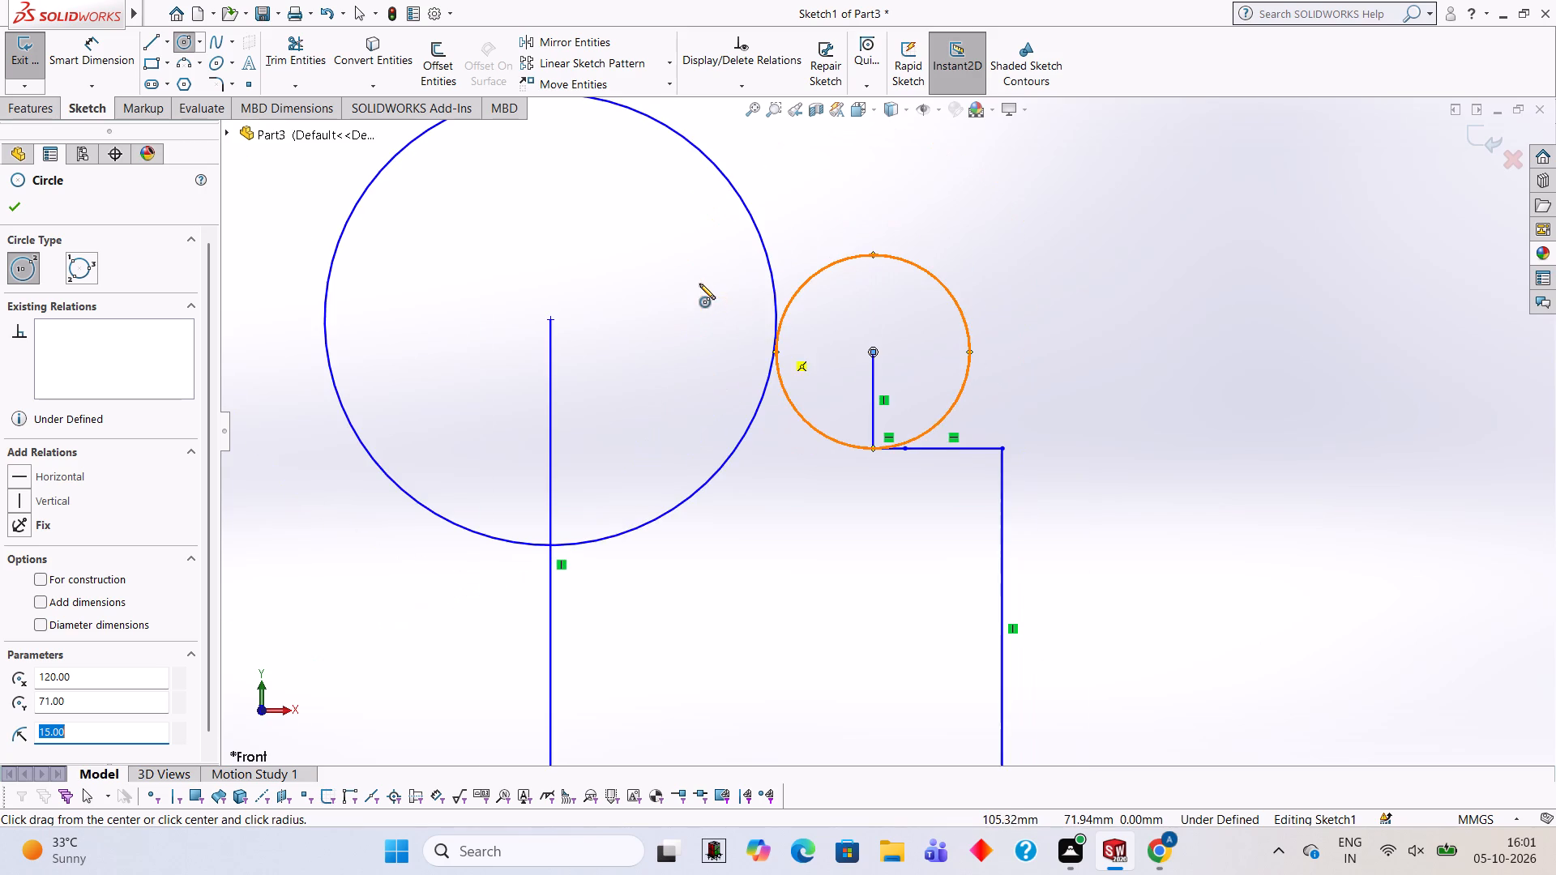
scroll(817, 345, "up", 2)
scroll(815, 345, "down", 9)
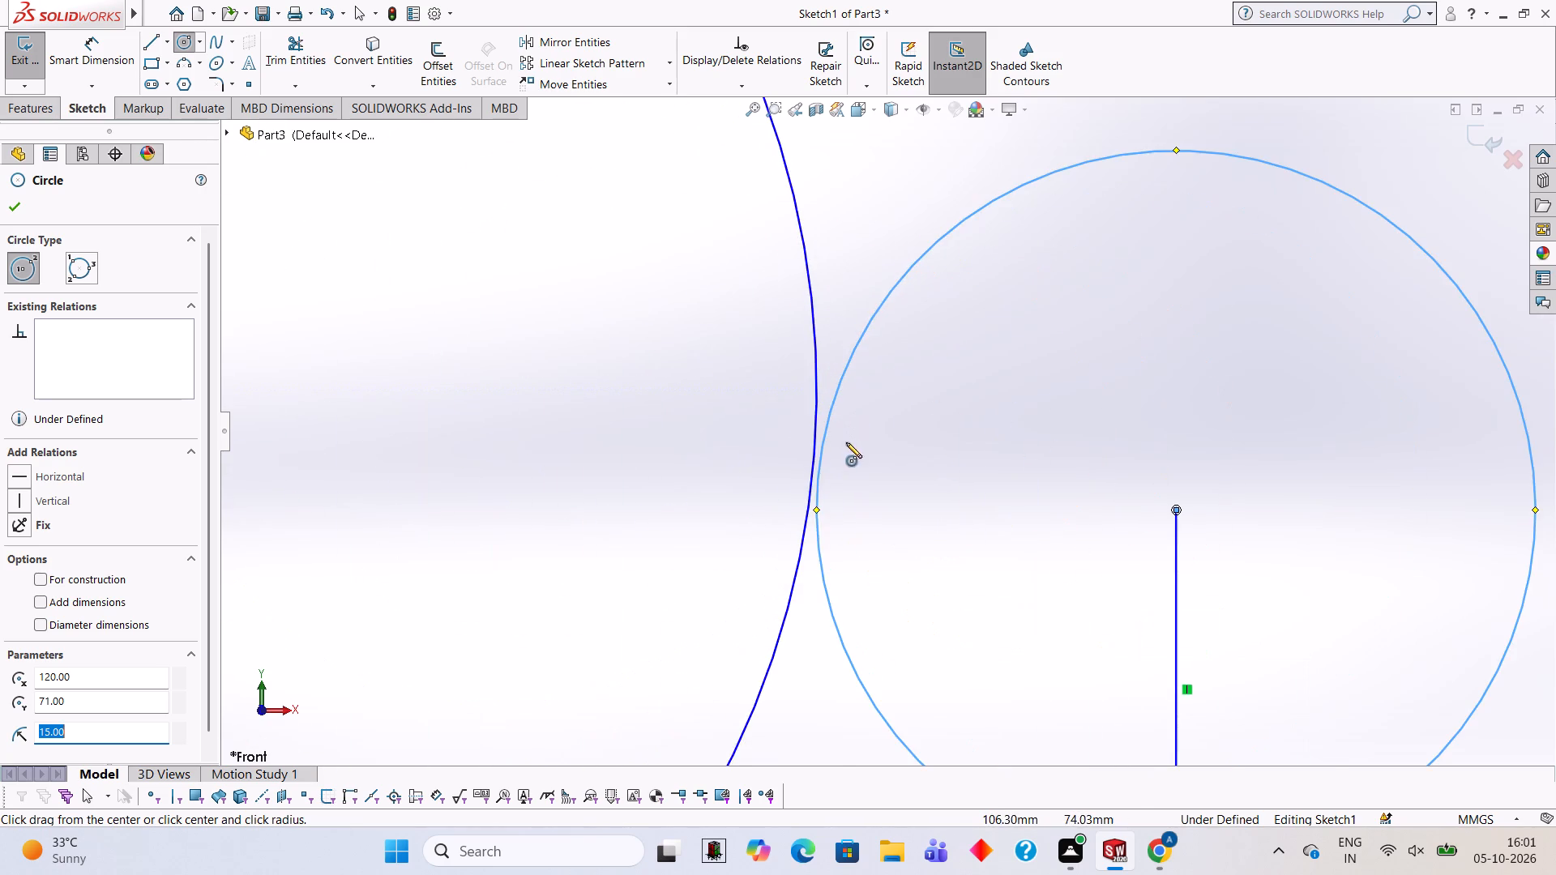
scroll(838, 467, "down", 4)
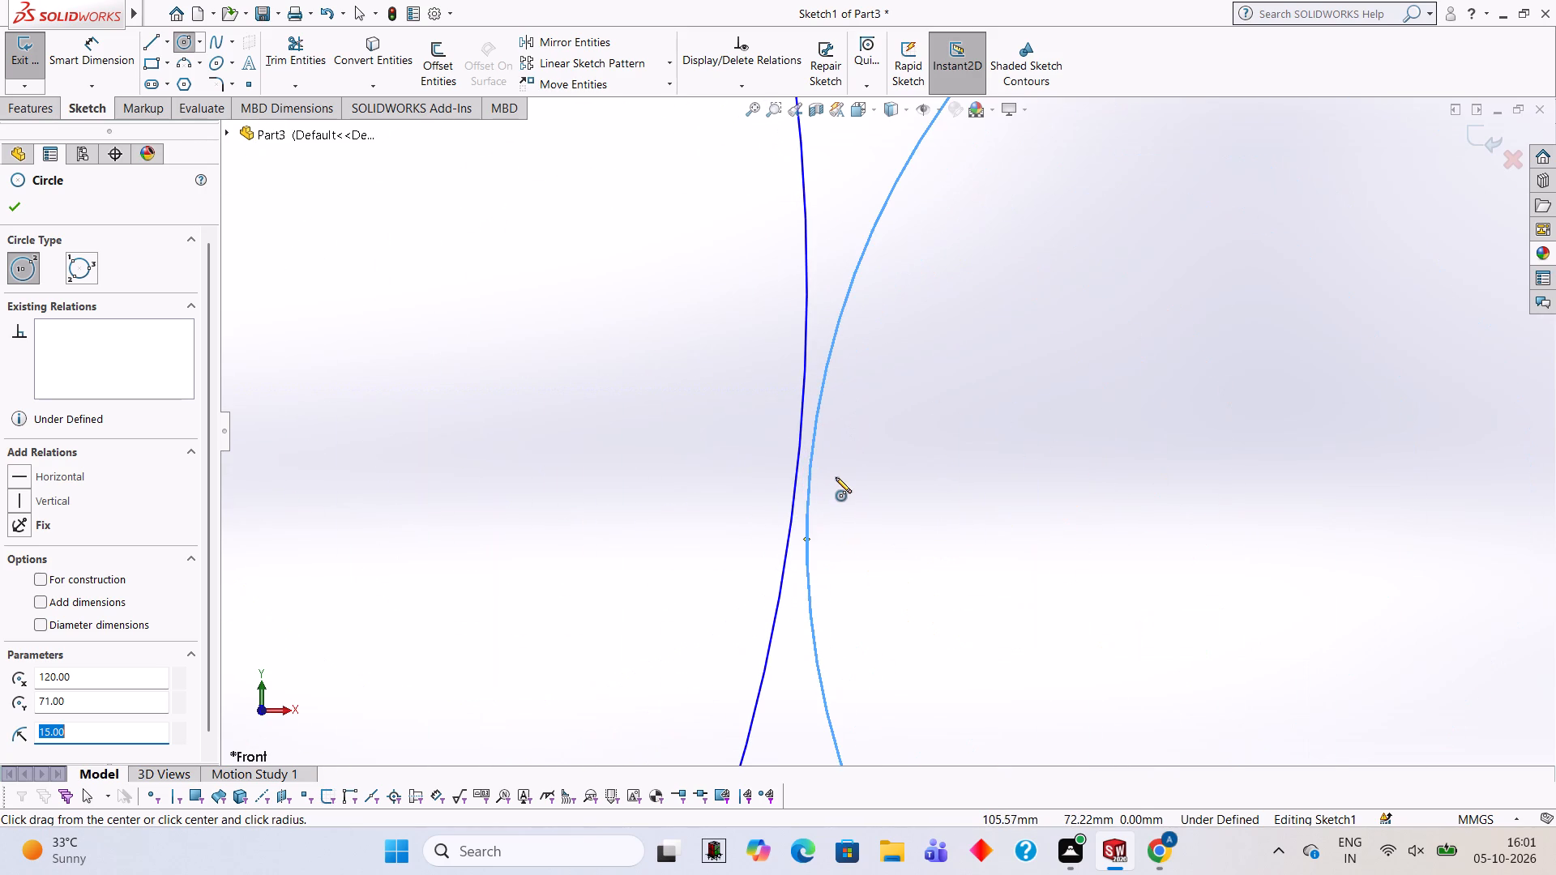
scroll(837, 480, "up", 2)
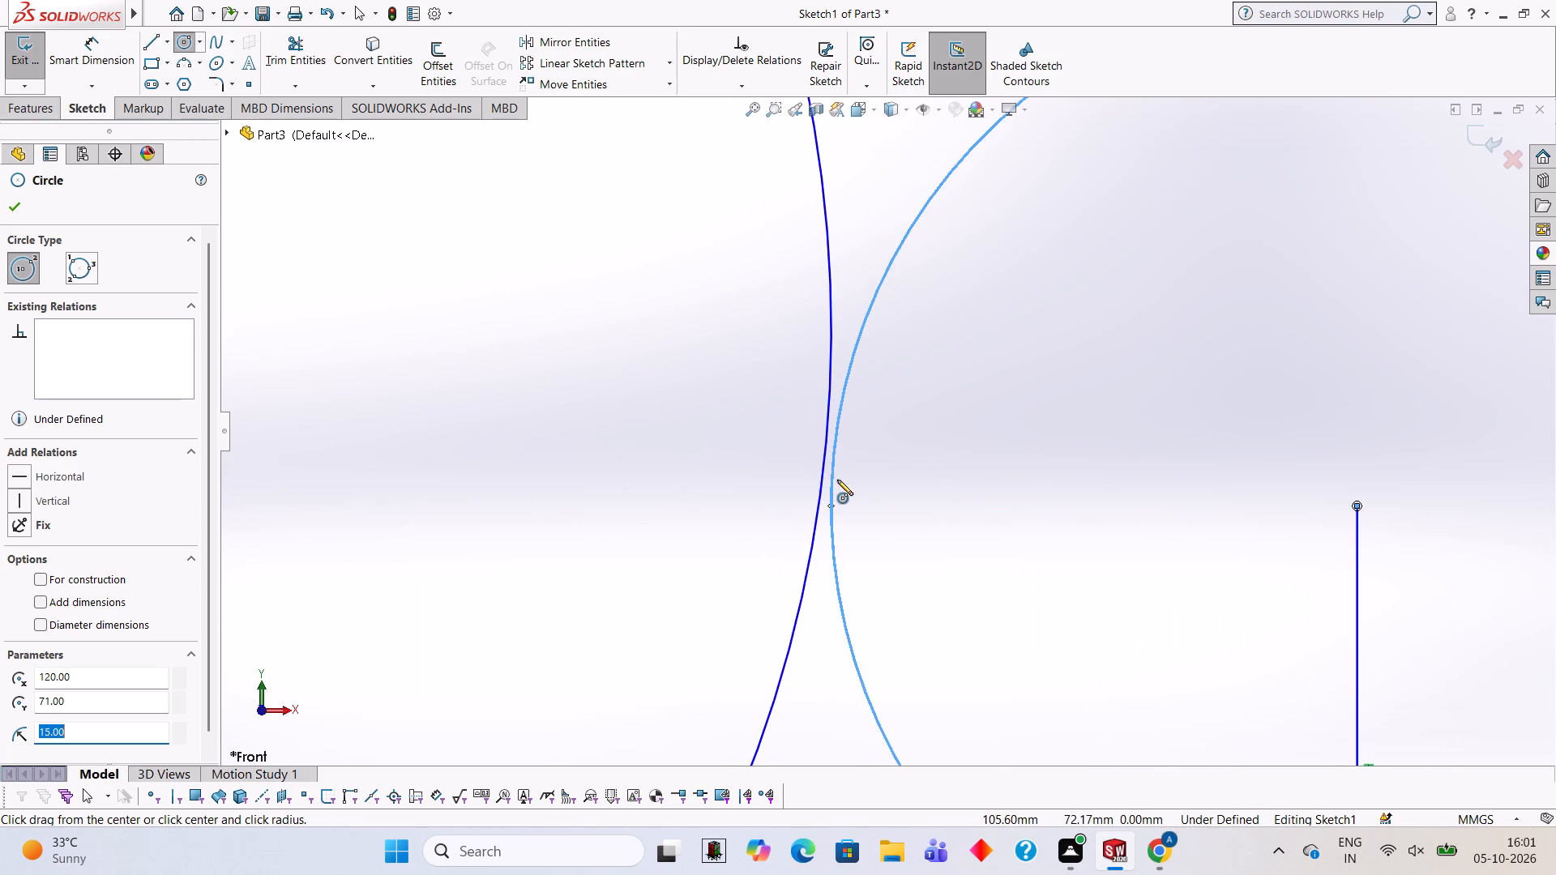
scroll(837, 480, "up", 4)
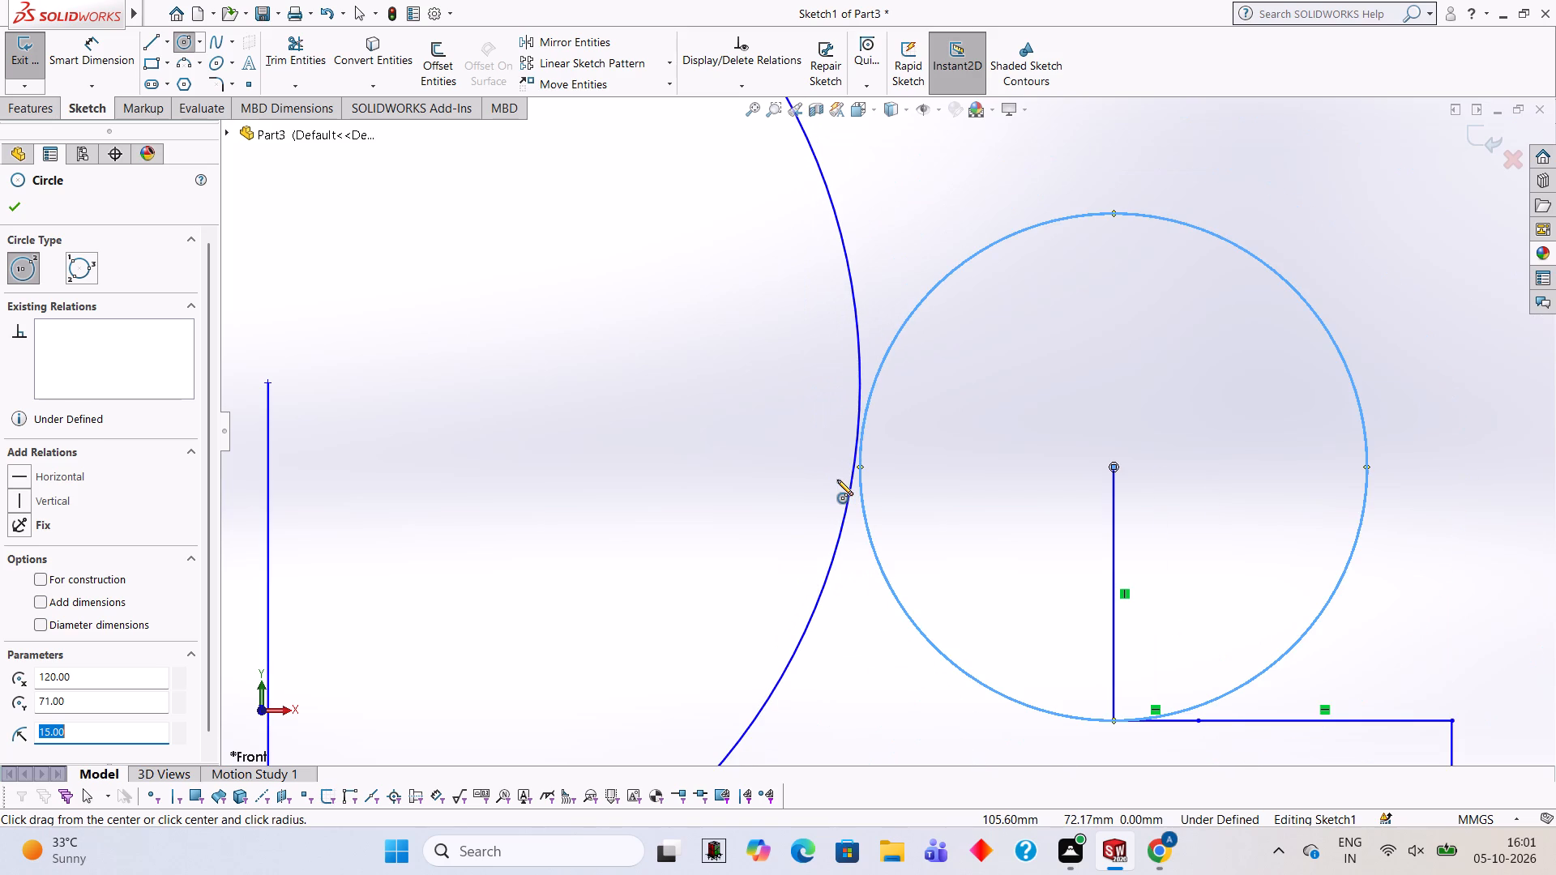
scroll(891, 453, "up", 3)
scroll(606, 455, "up", 2)
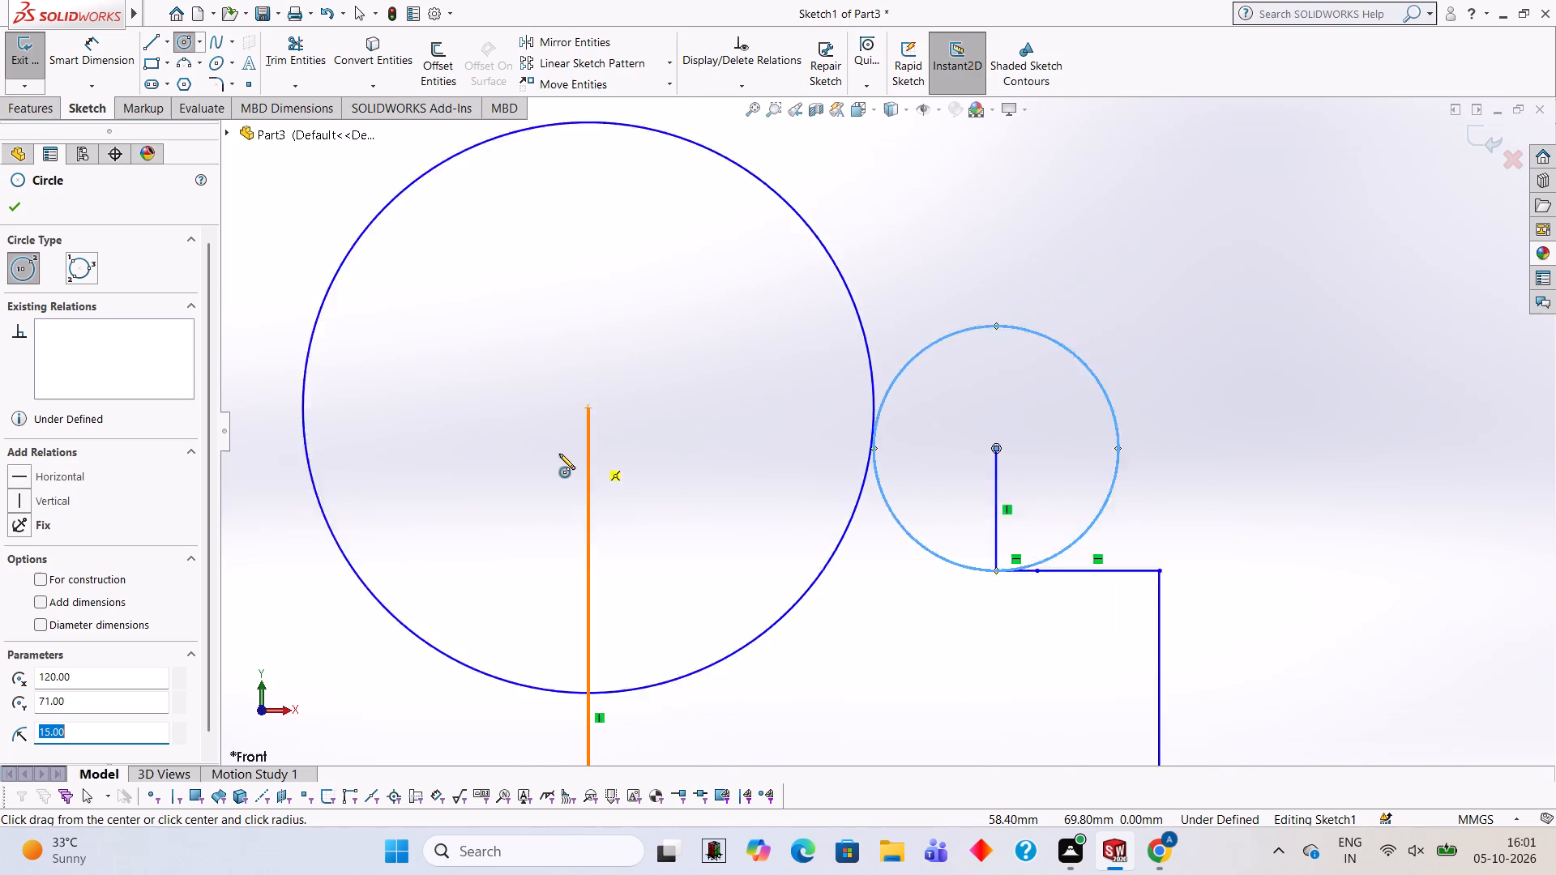
Trim away the horizontal shoulder line at the top of the origin-side vertical edge.
scroll(559, 454, "up", 4)
scroll(559, 454, "down", 2)
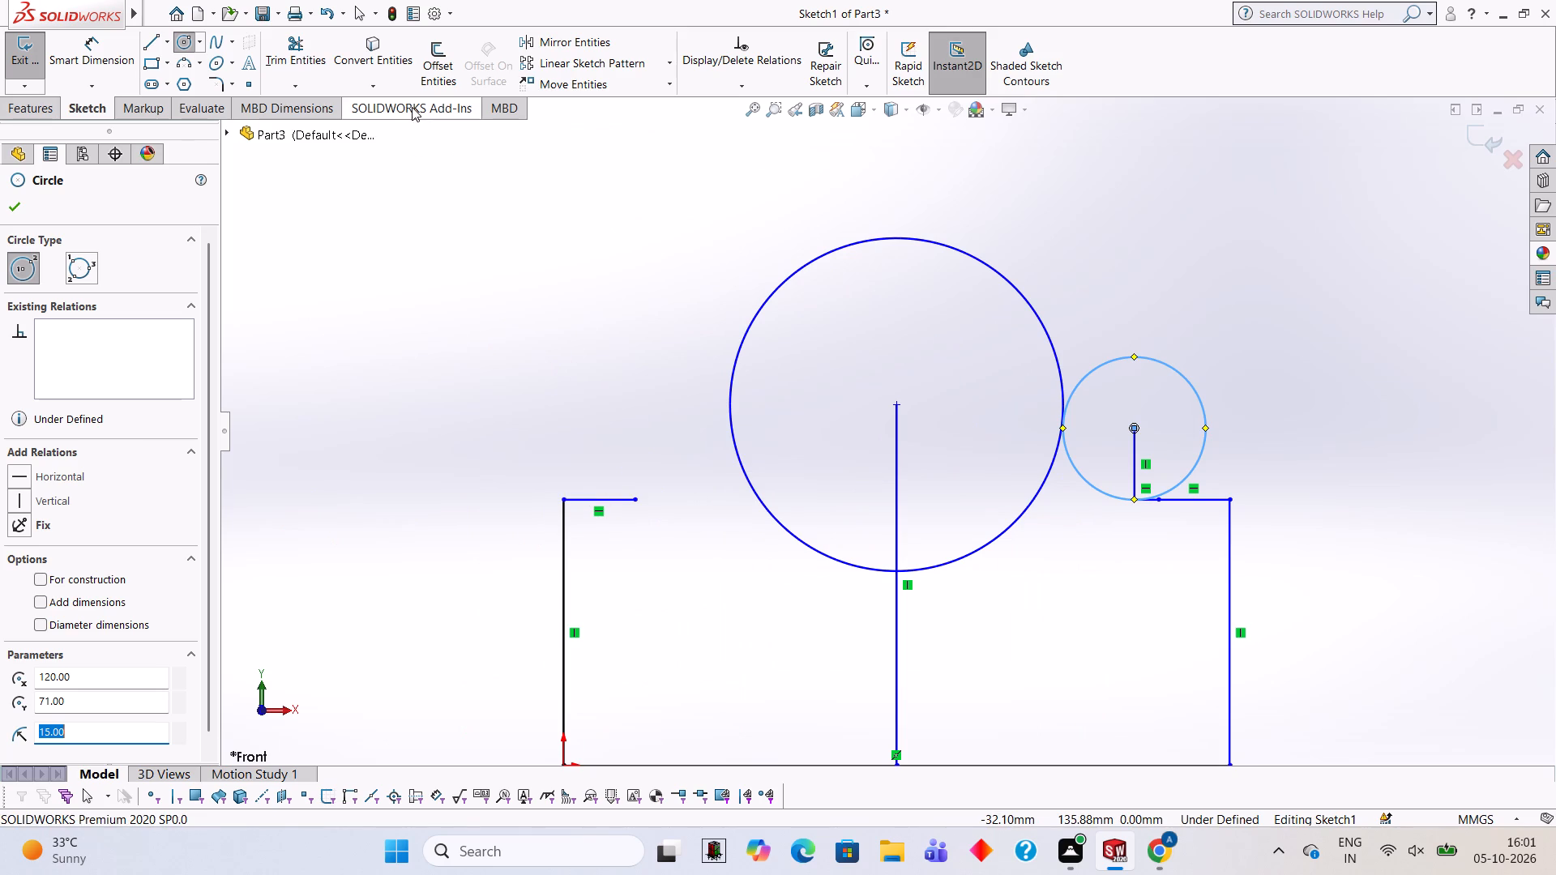
left_click(309, 47)
left_click(596, 502)
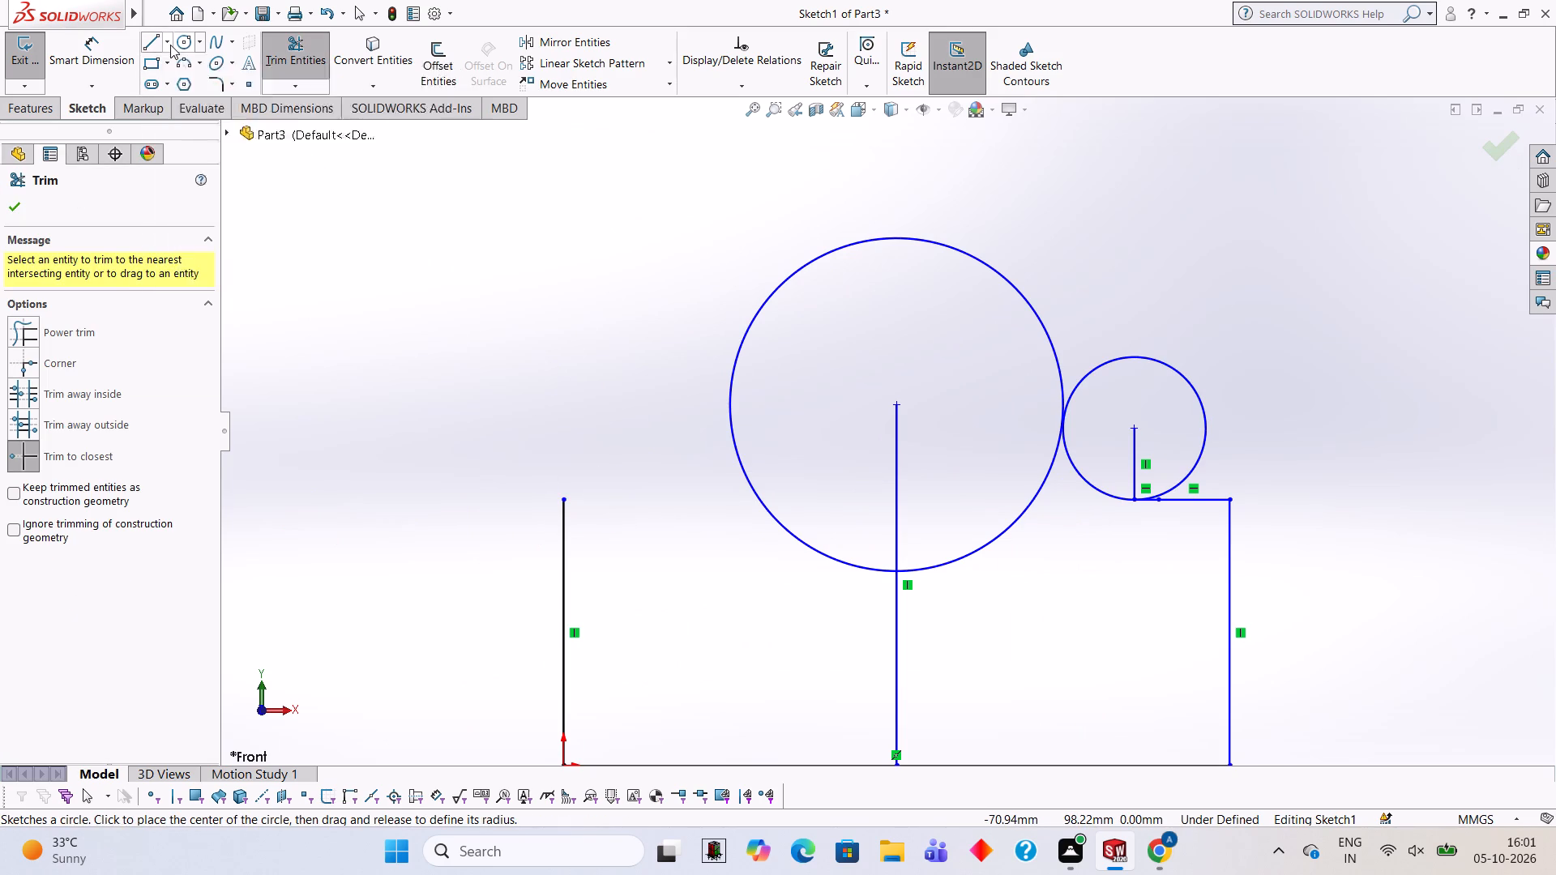
Draw a 20 mm horizontal line inward from the top of the origin-side vertical edge.
left_click(148, 39)
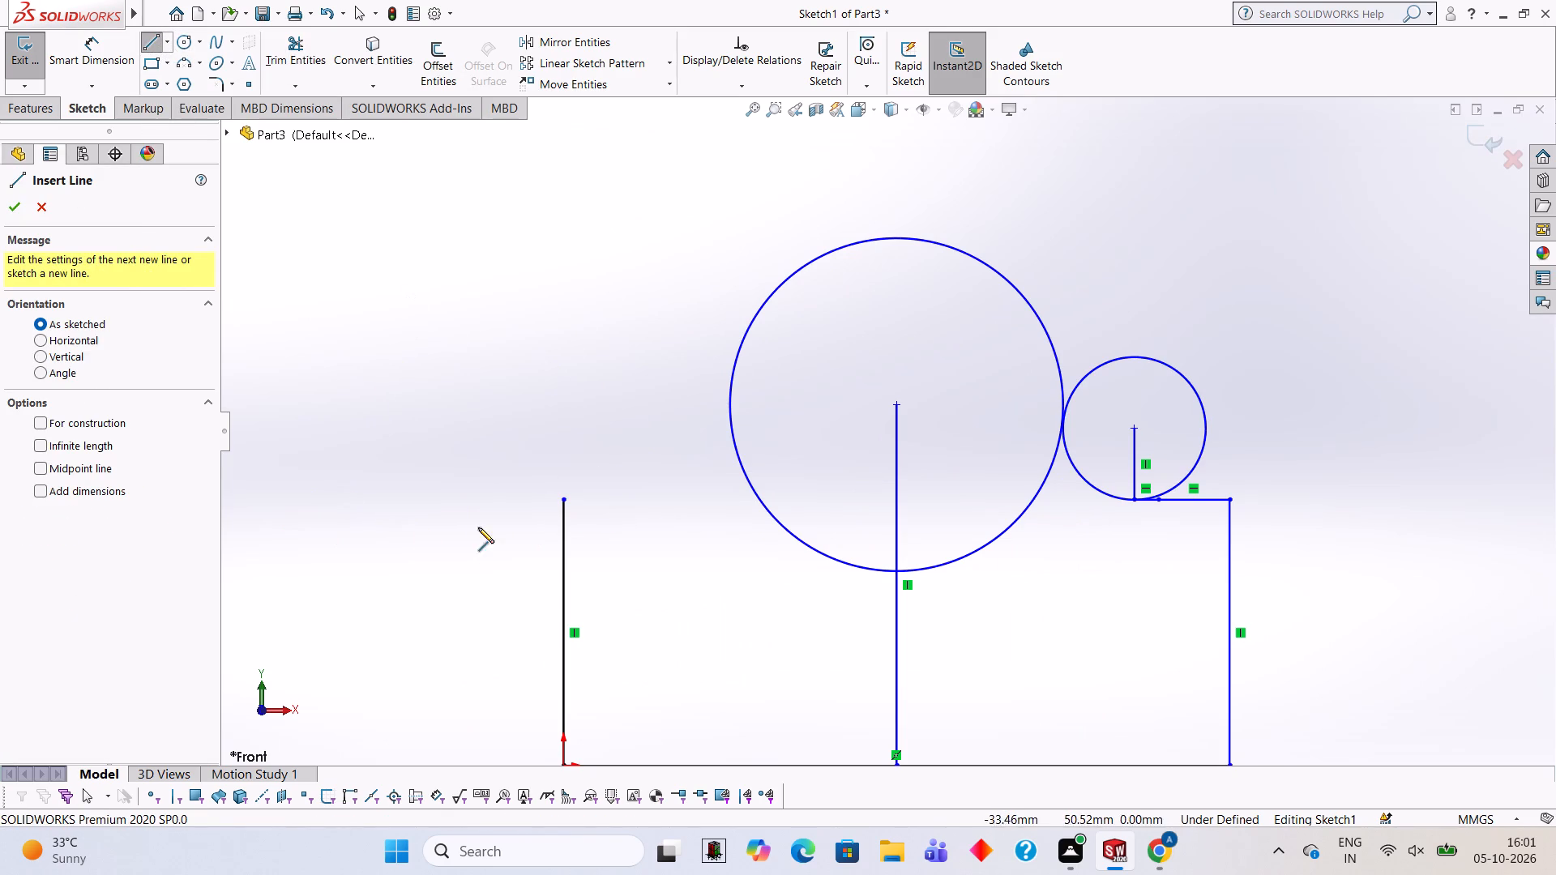
left_click(565, 497)
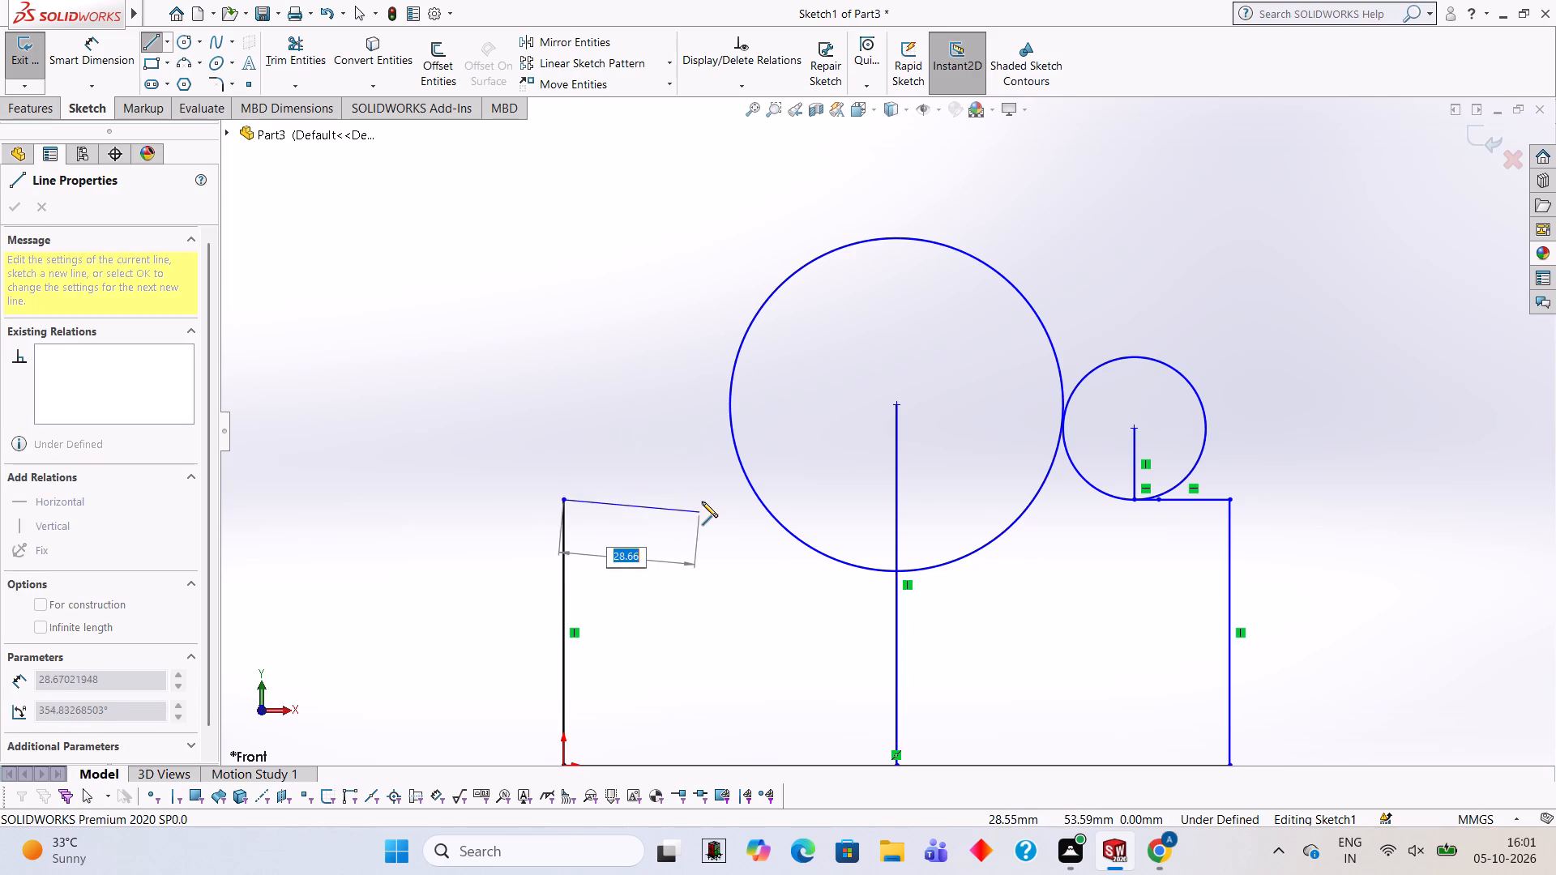
type("20.")
key("BackSpace")
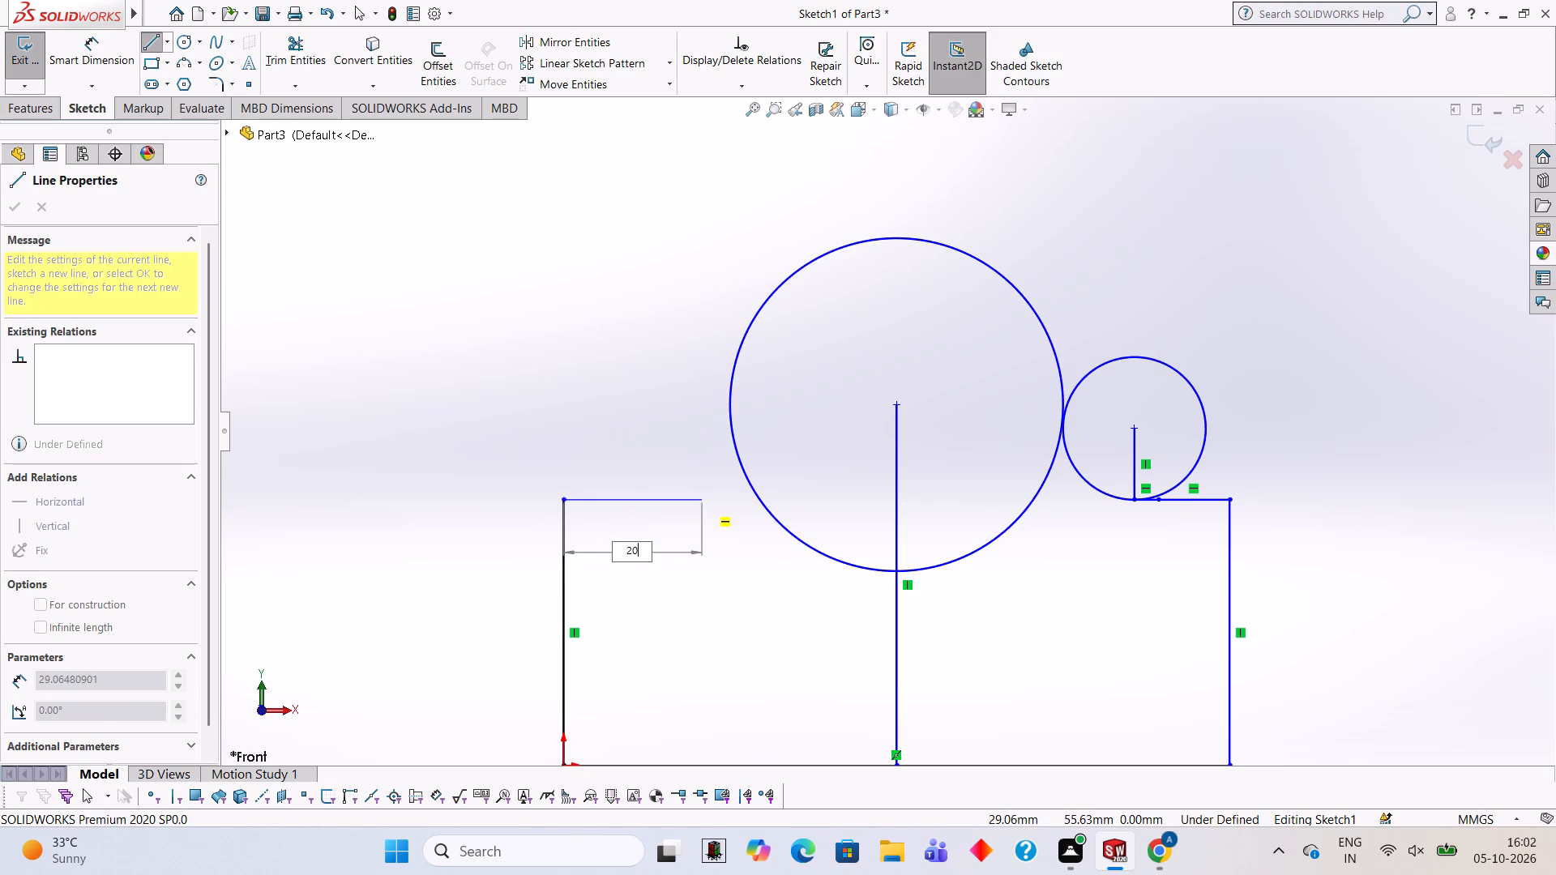
key("Return")
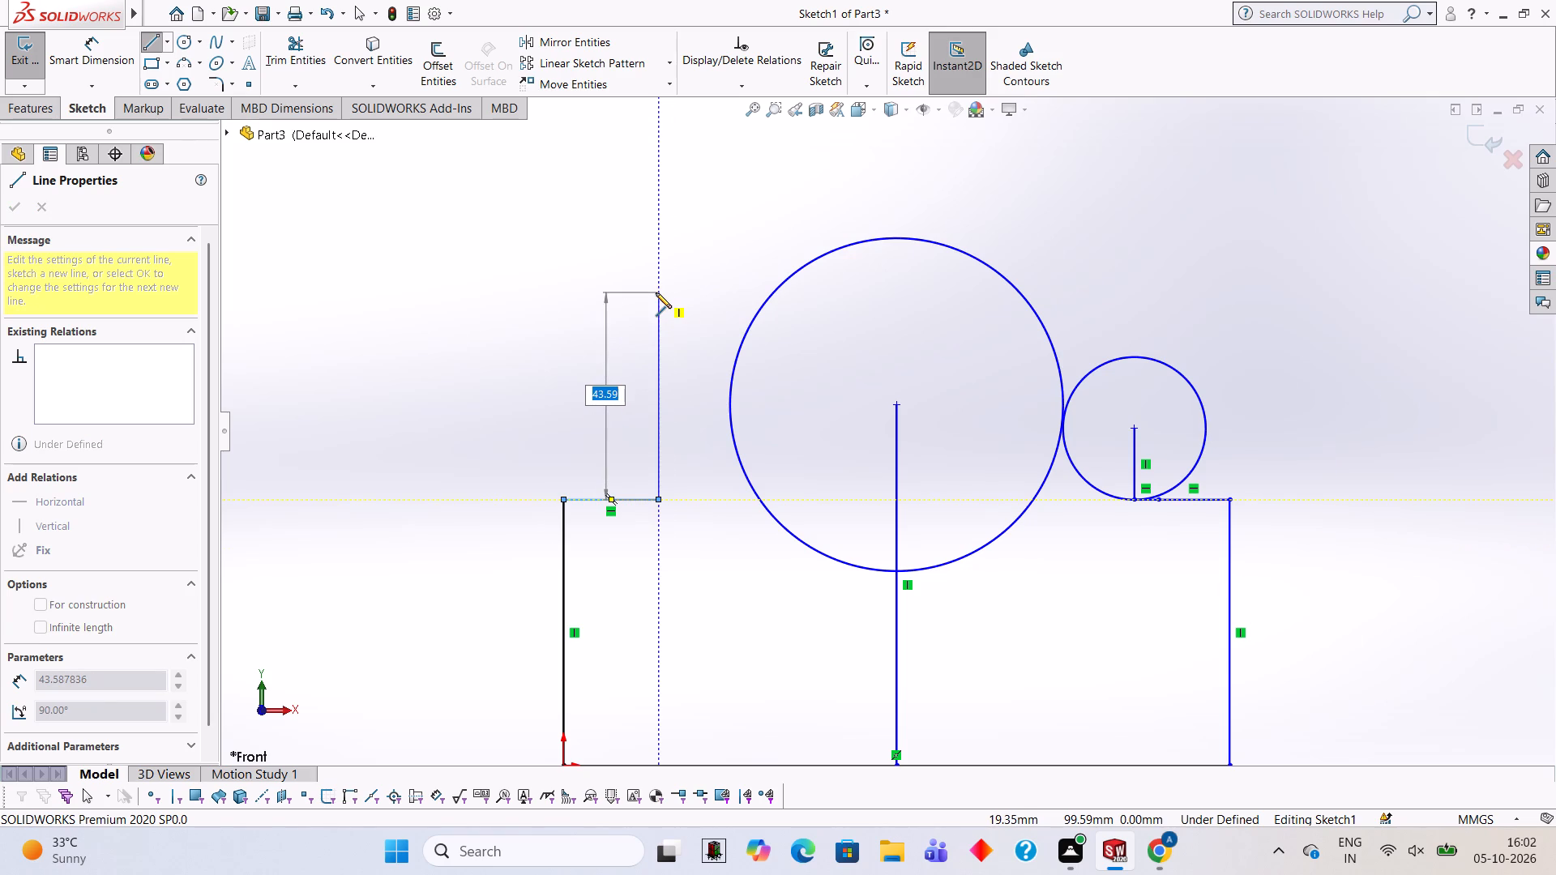
Draw a 15 mm vertical line up from the inner end of the 20 mm horizontal line.
scroll(656, 292, "down", 3)
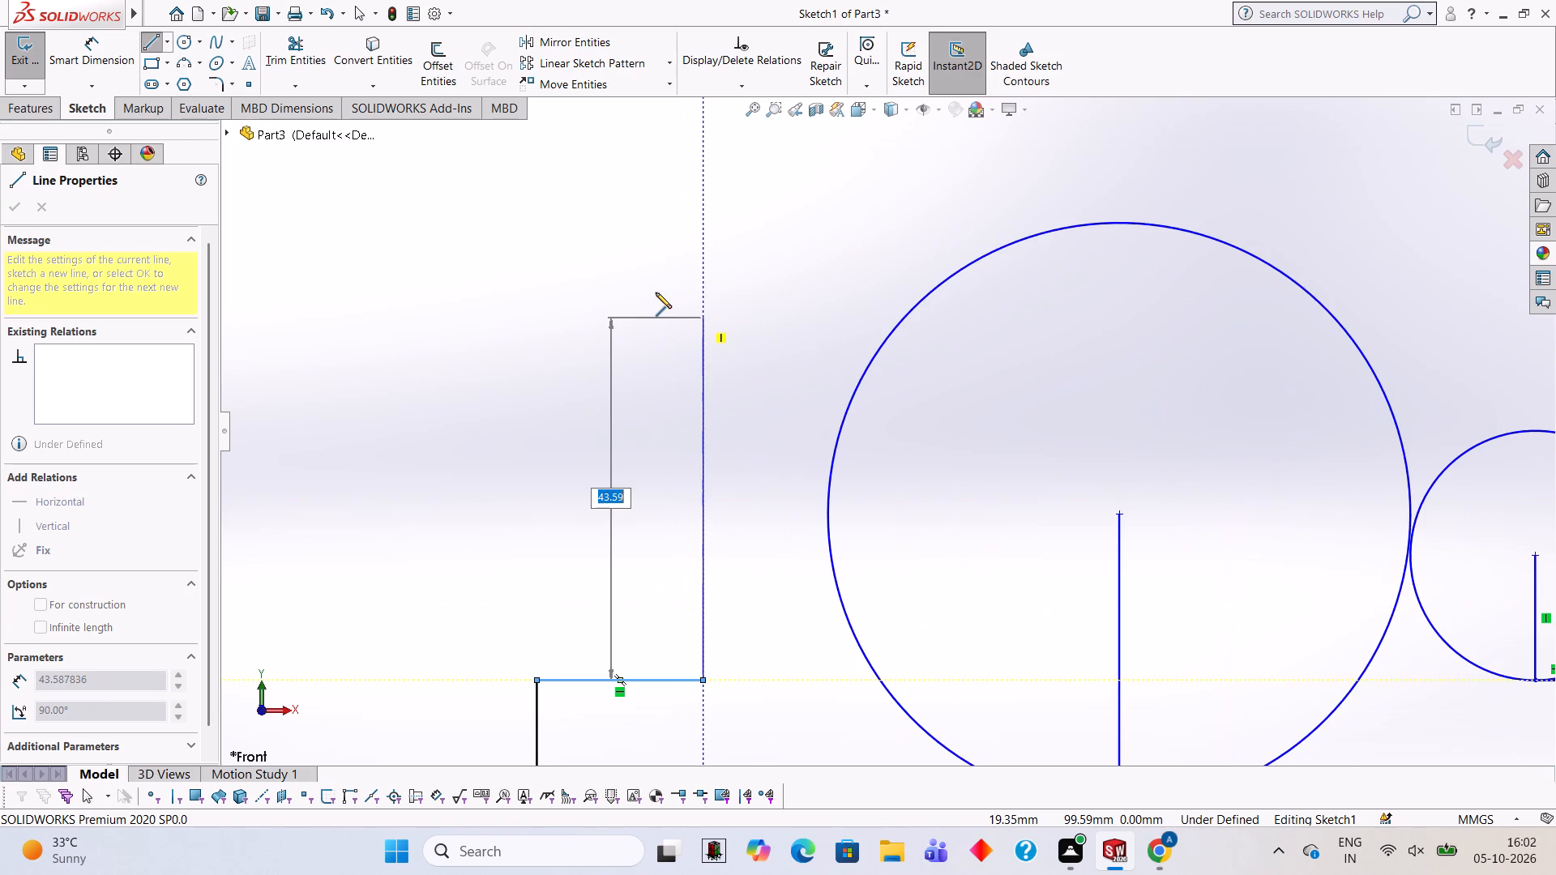
type("15")
key("Return")
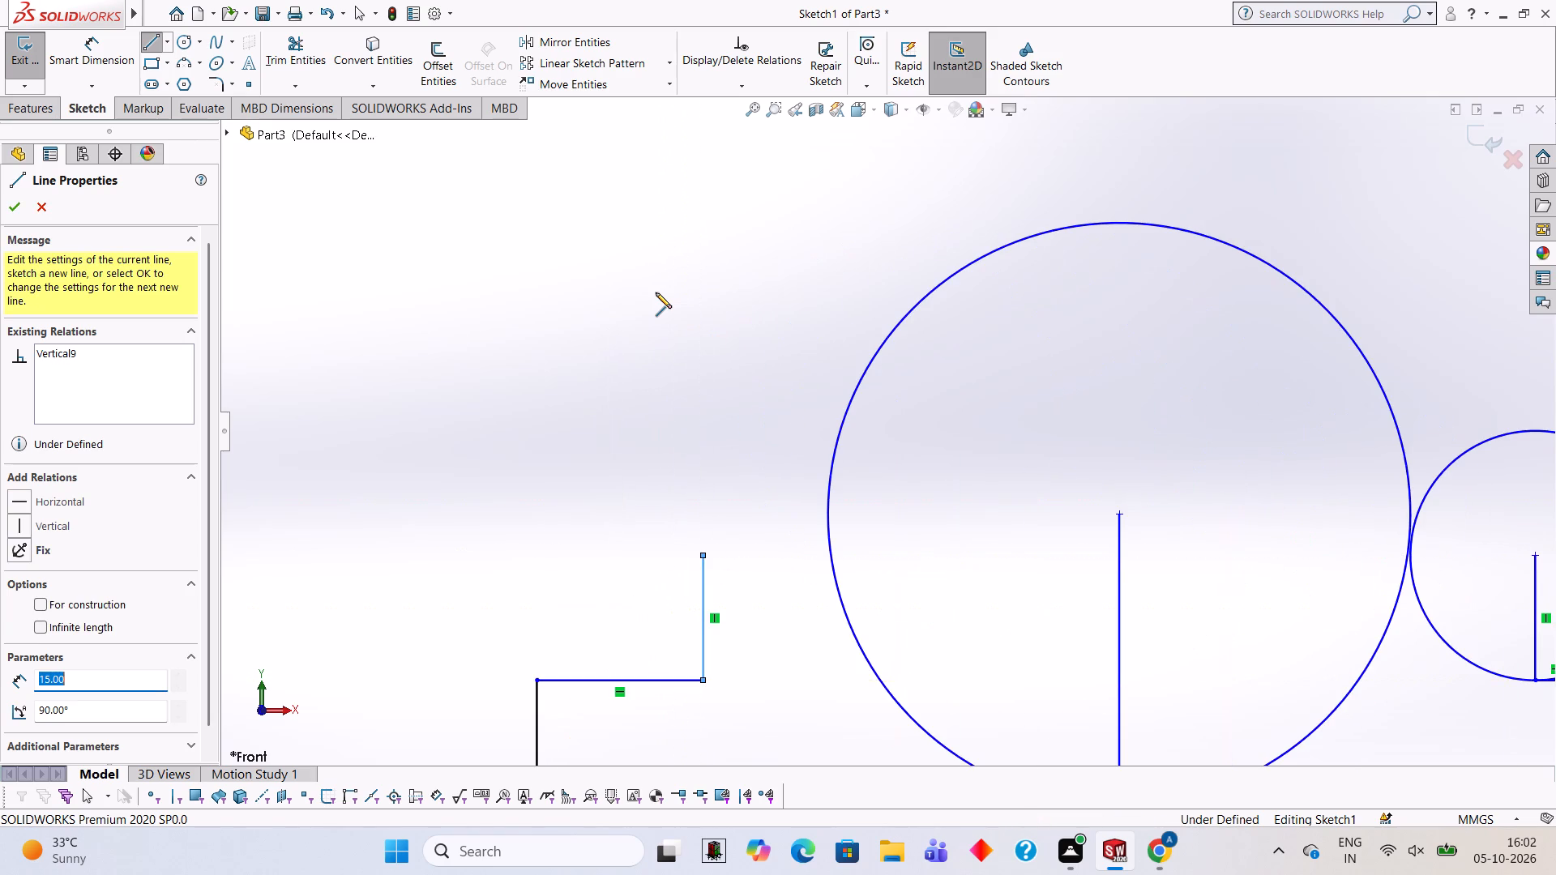
Draw a circle of radius 15 mm centred on the upper end of the origin-side 15 mm vertical line.
scroll(961, 522, "up", 3)
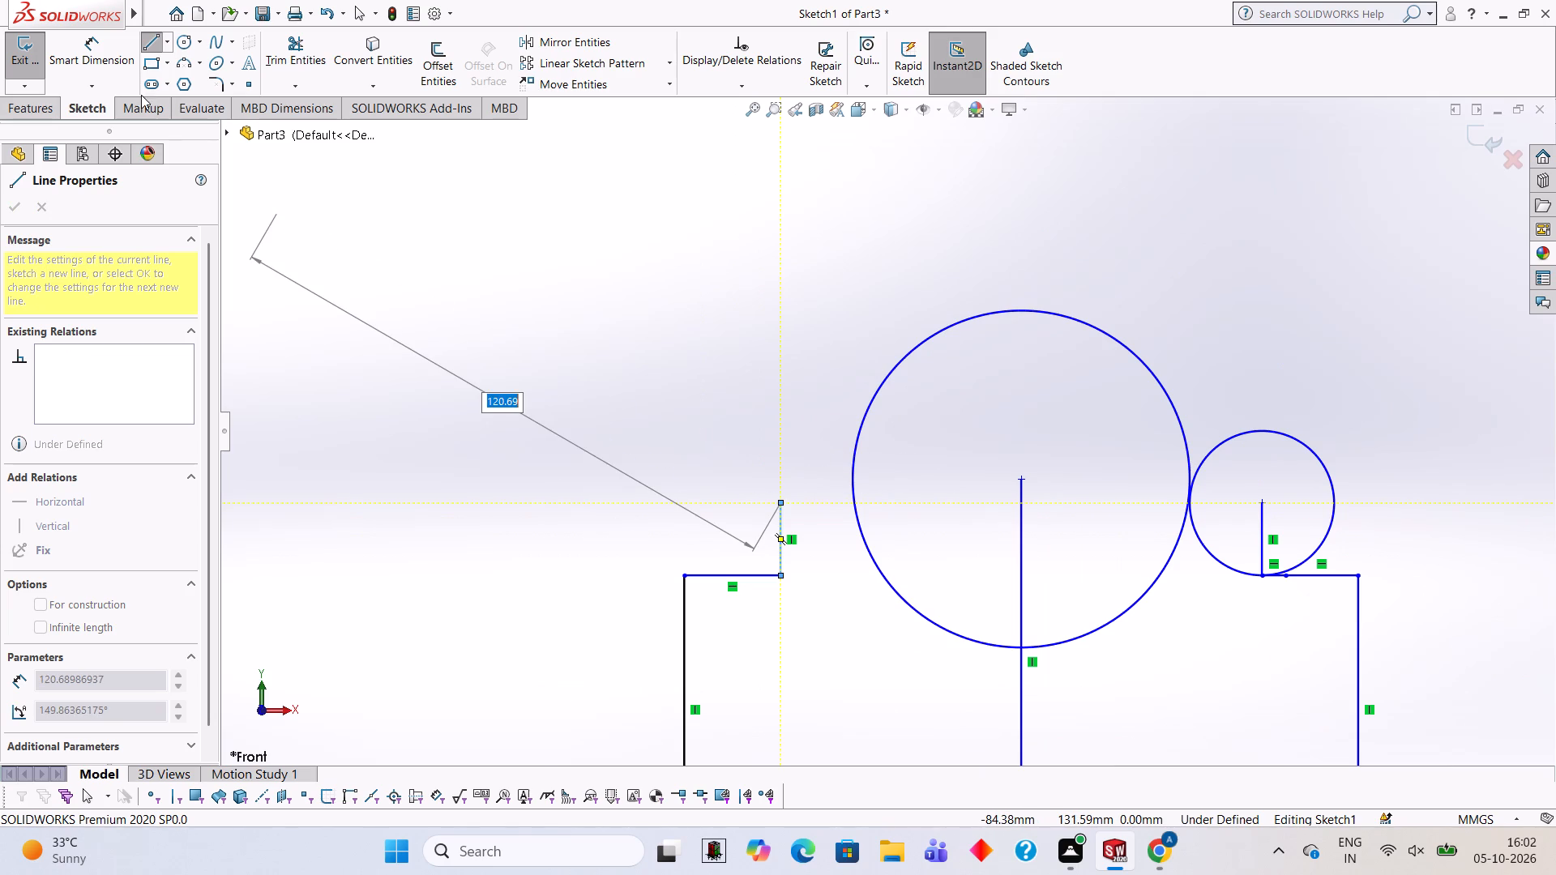
left_click(176, 45)
left_click(781, 506)
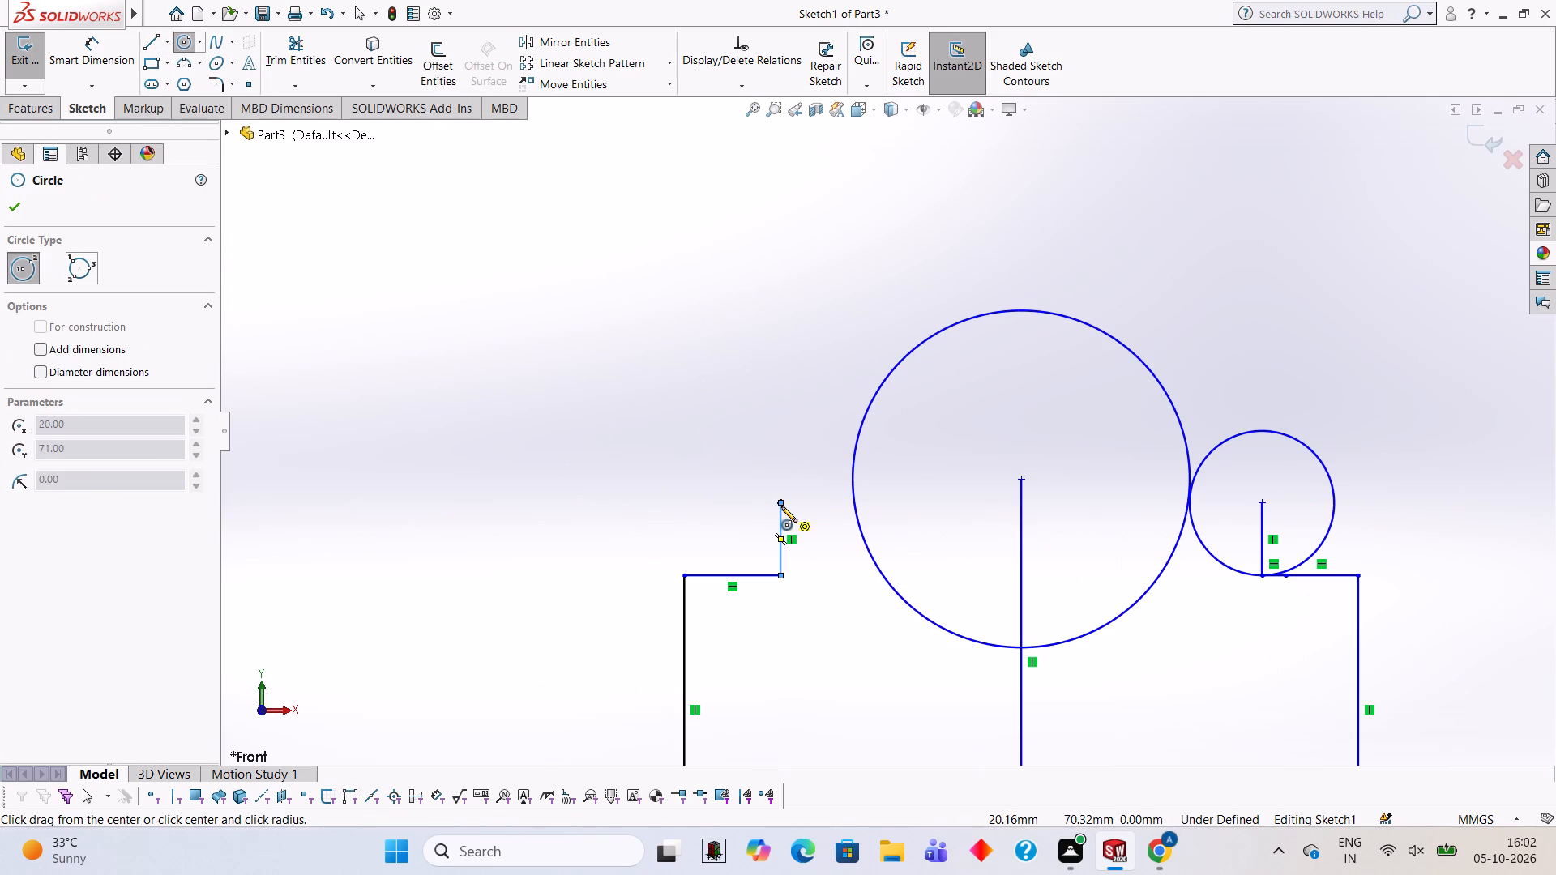
type("15")
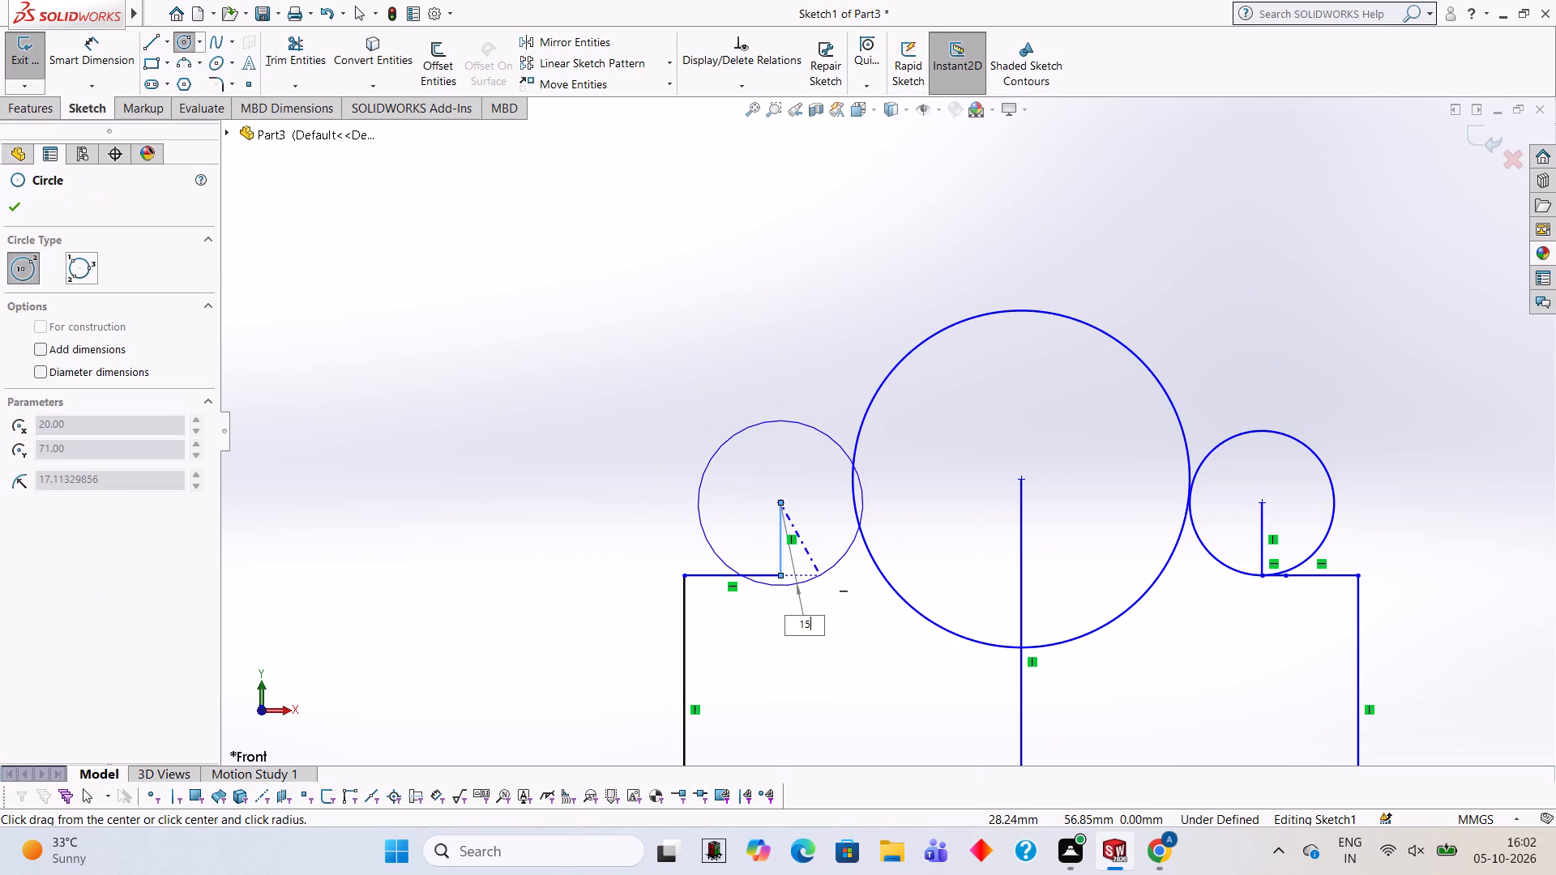
key("Return")
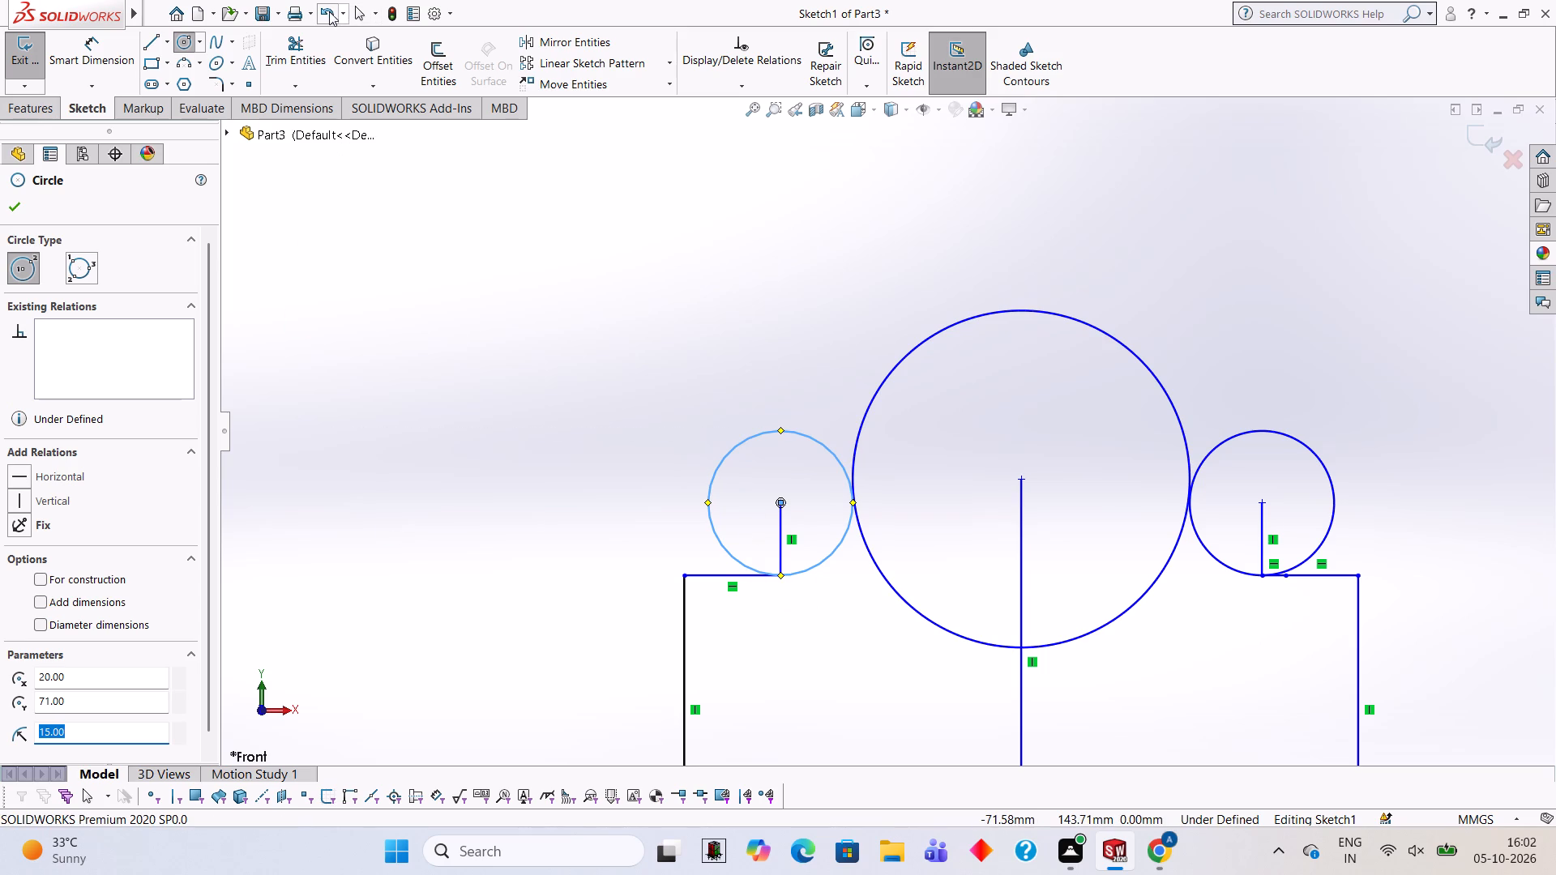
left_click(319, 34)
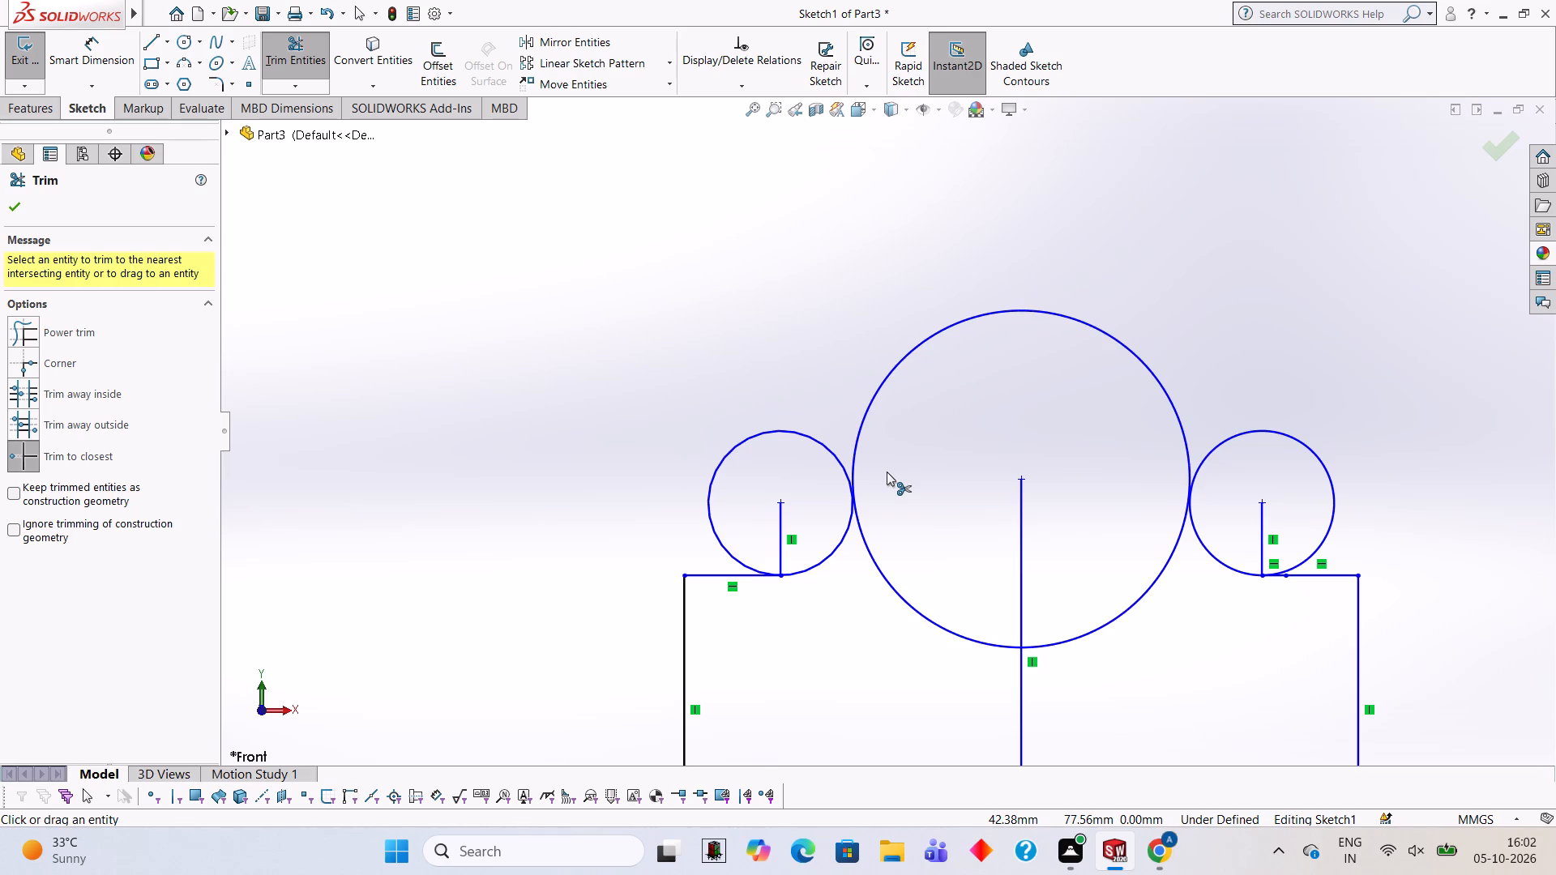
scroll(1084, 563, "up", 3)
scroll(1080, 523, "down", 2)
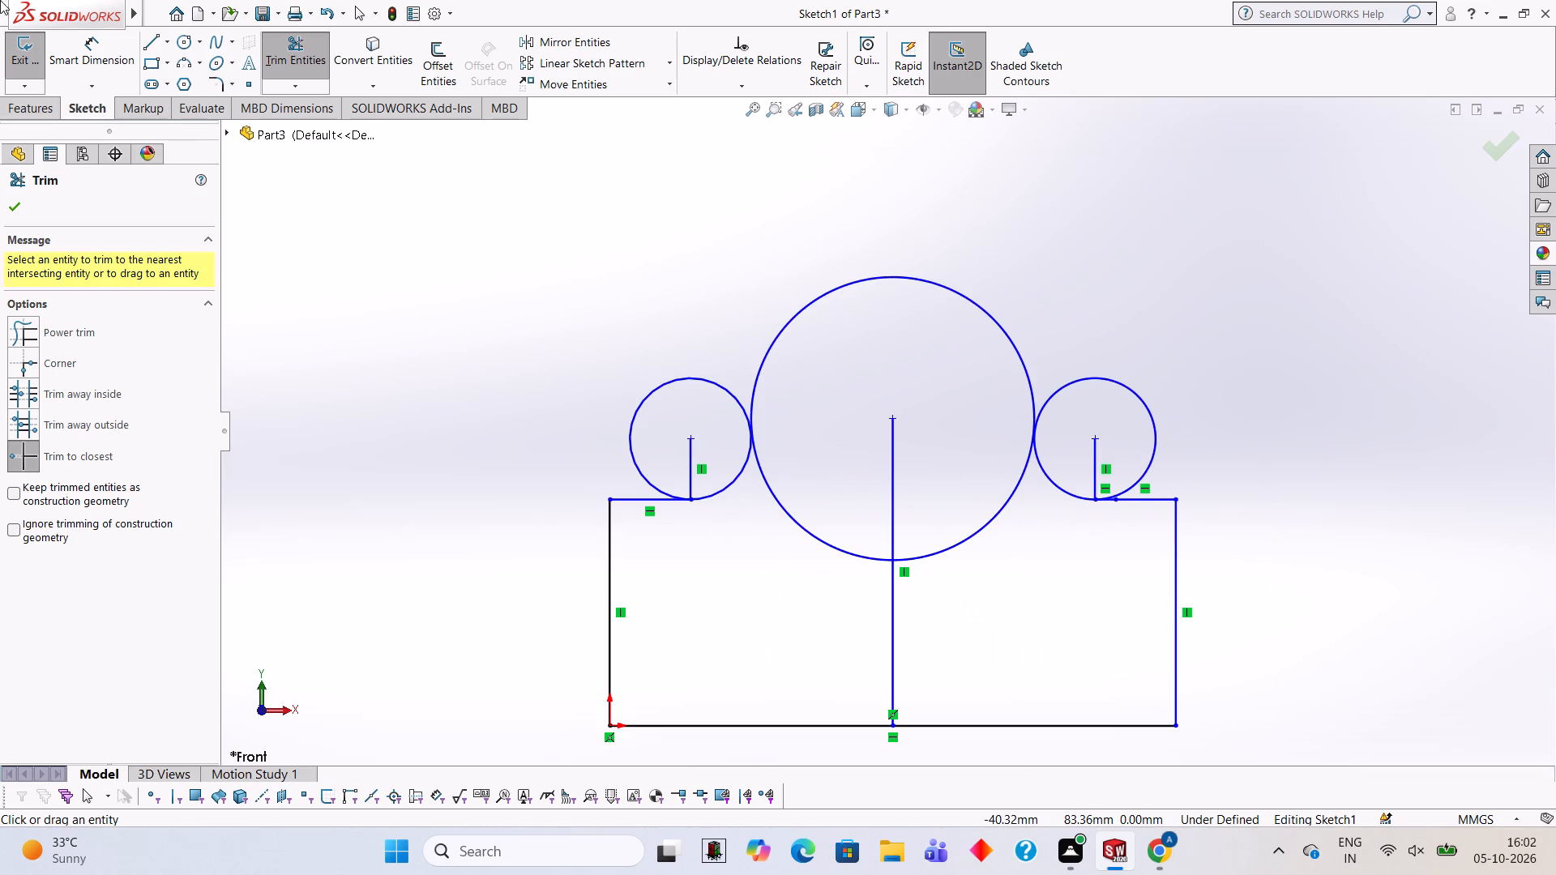
Dimension the profile's horizontal base line as 140 mm, placing the dimension above the large circle.
left_click(132, 53)
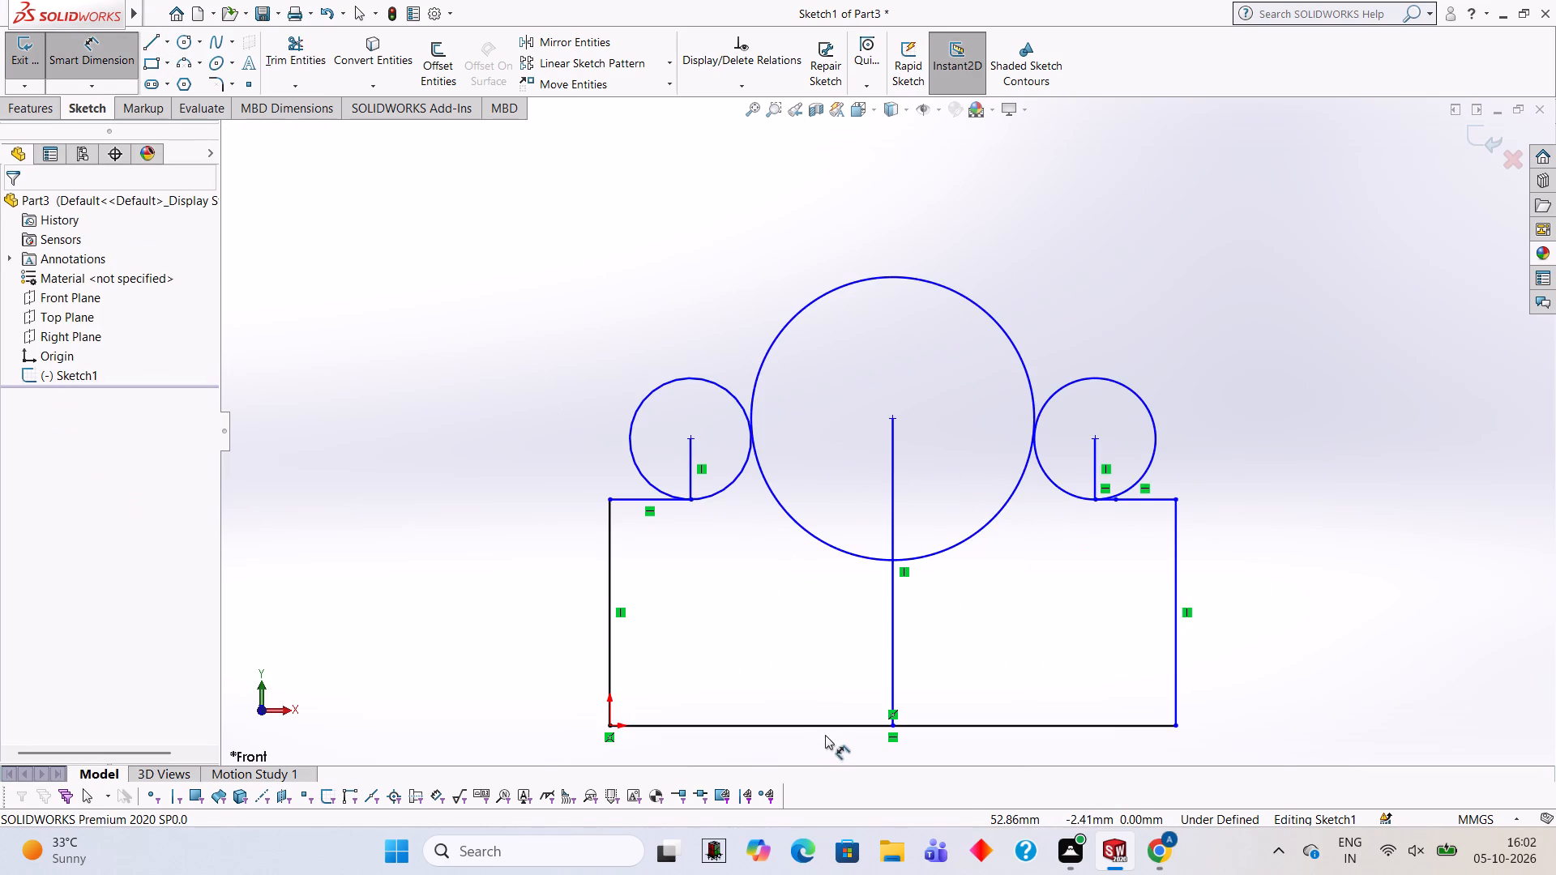
left_click(829, 725)
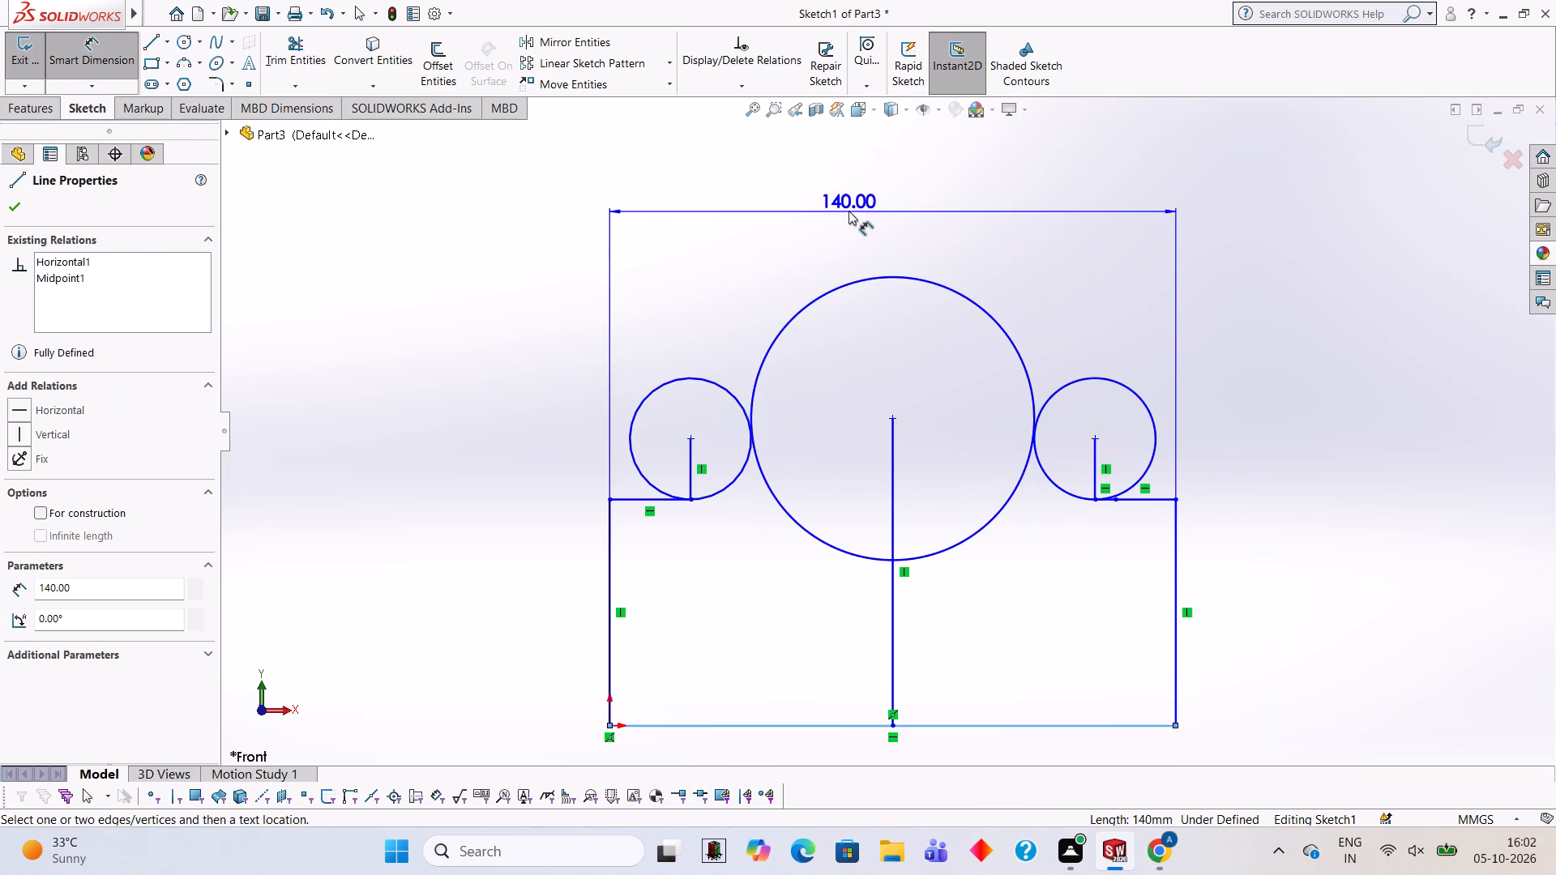
left_click(849, 211)
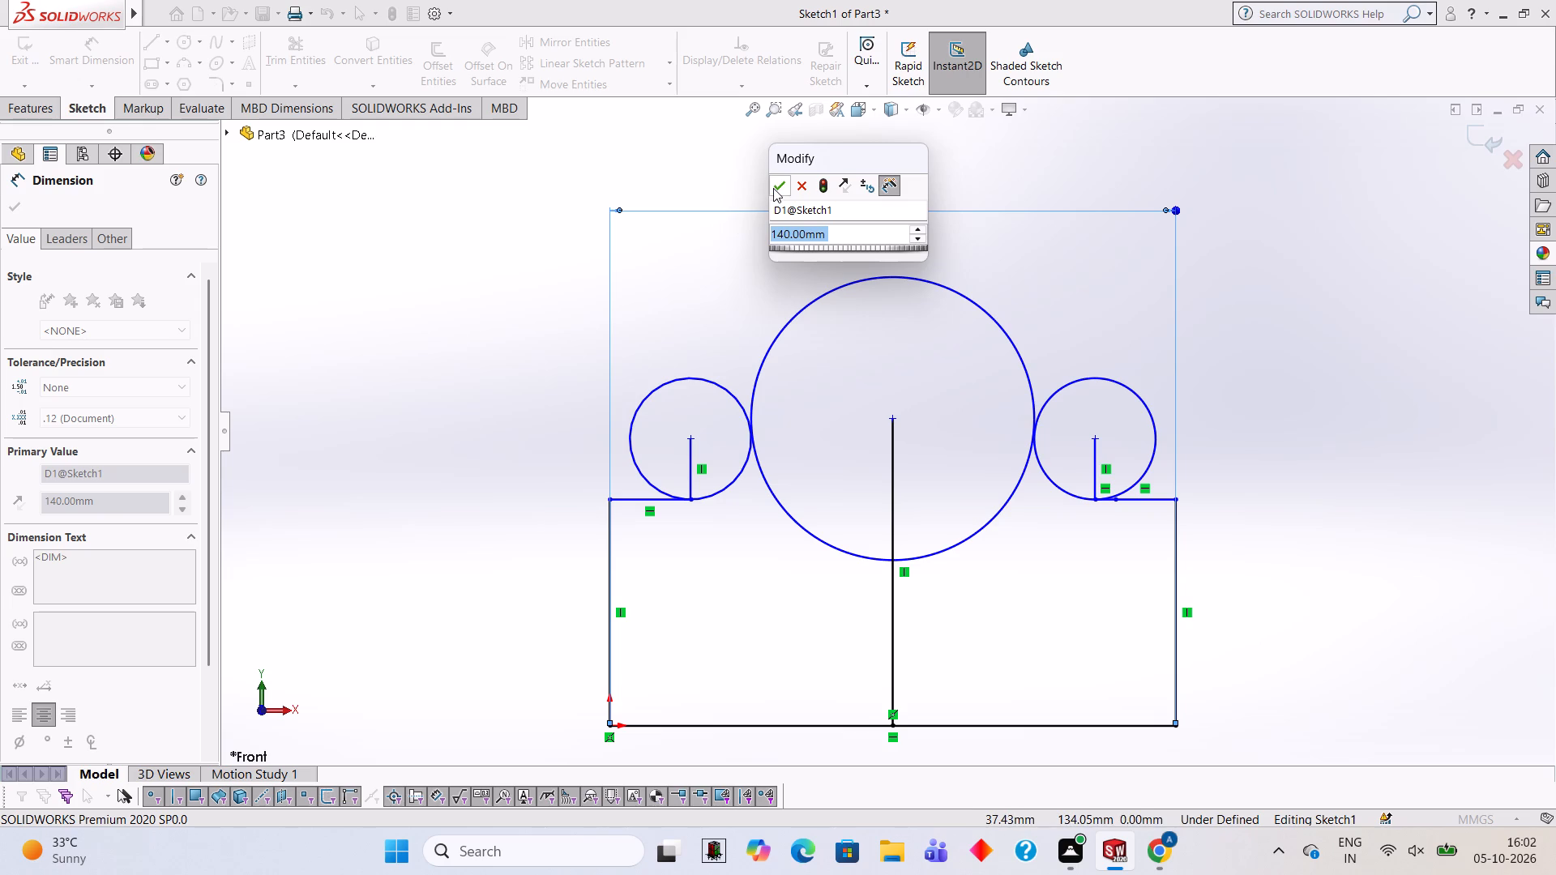
left_click(773, 188)
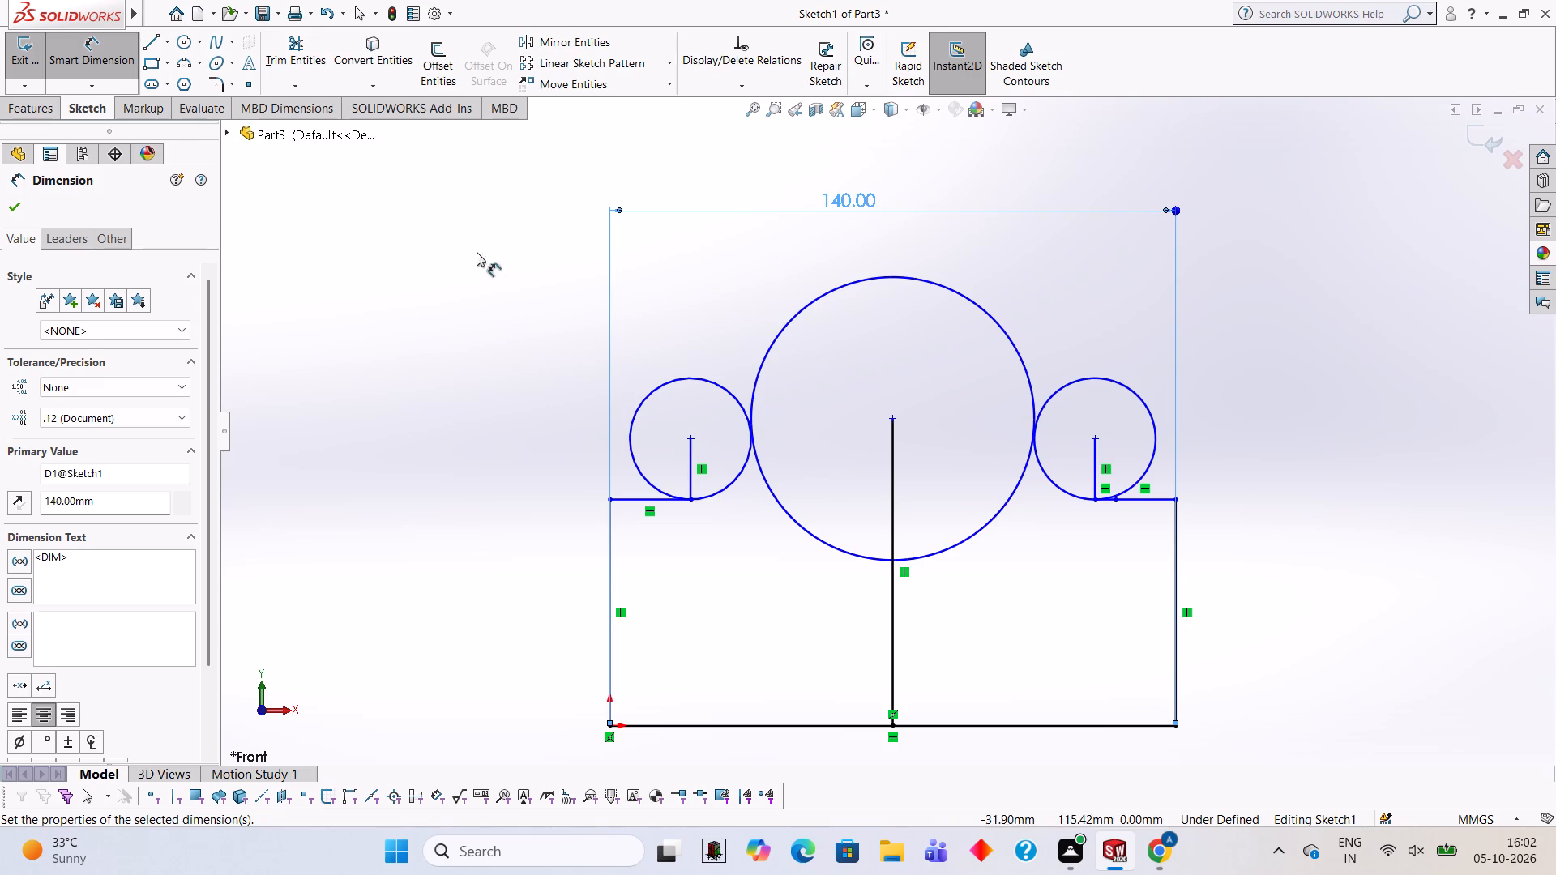
Draw a 5 mm vertical line from the origin-side small circle's inner quadrant up to the large circle's adjacent quadrant.
left_click(312, 62)
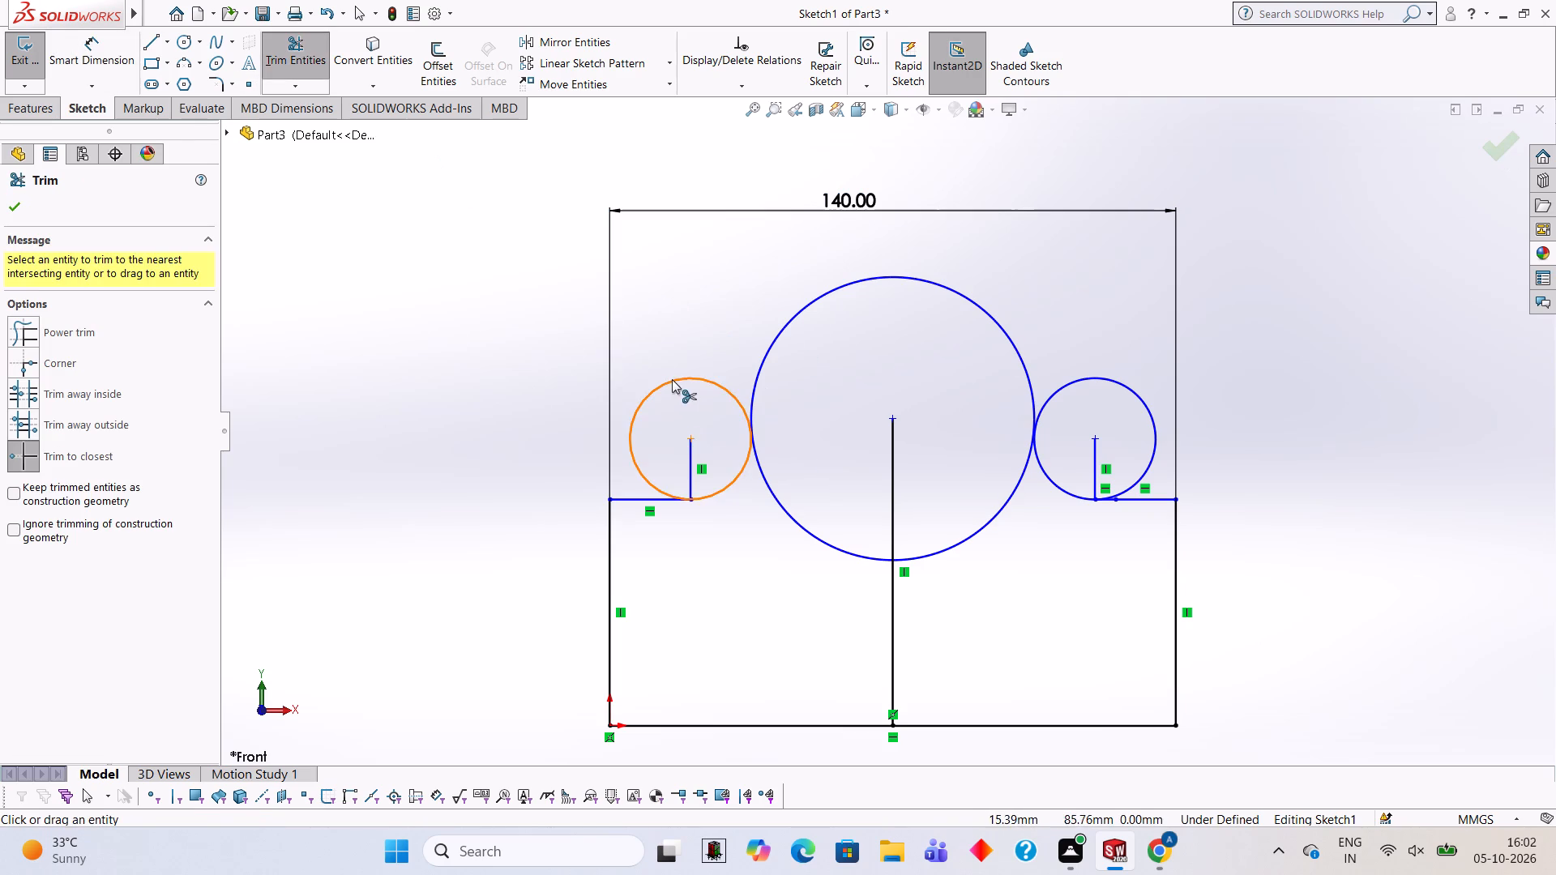
scroll(938, 420, "down", 3)
scroll(724, 416, "down", 13)
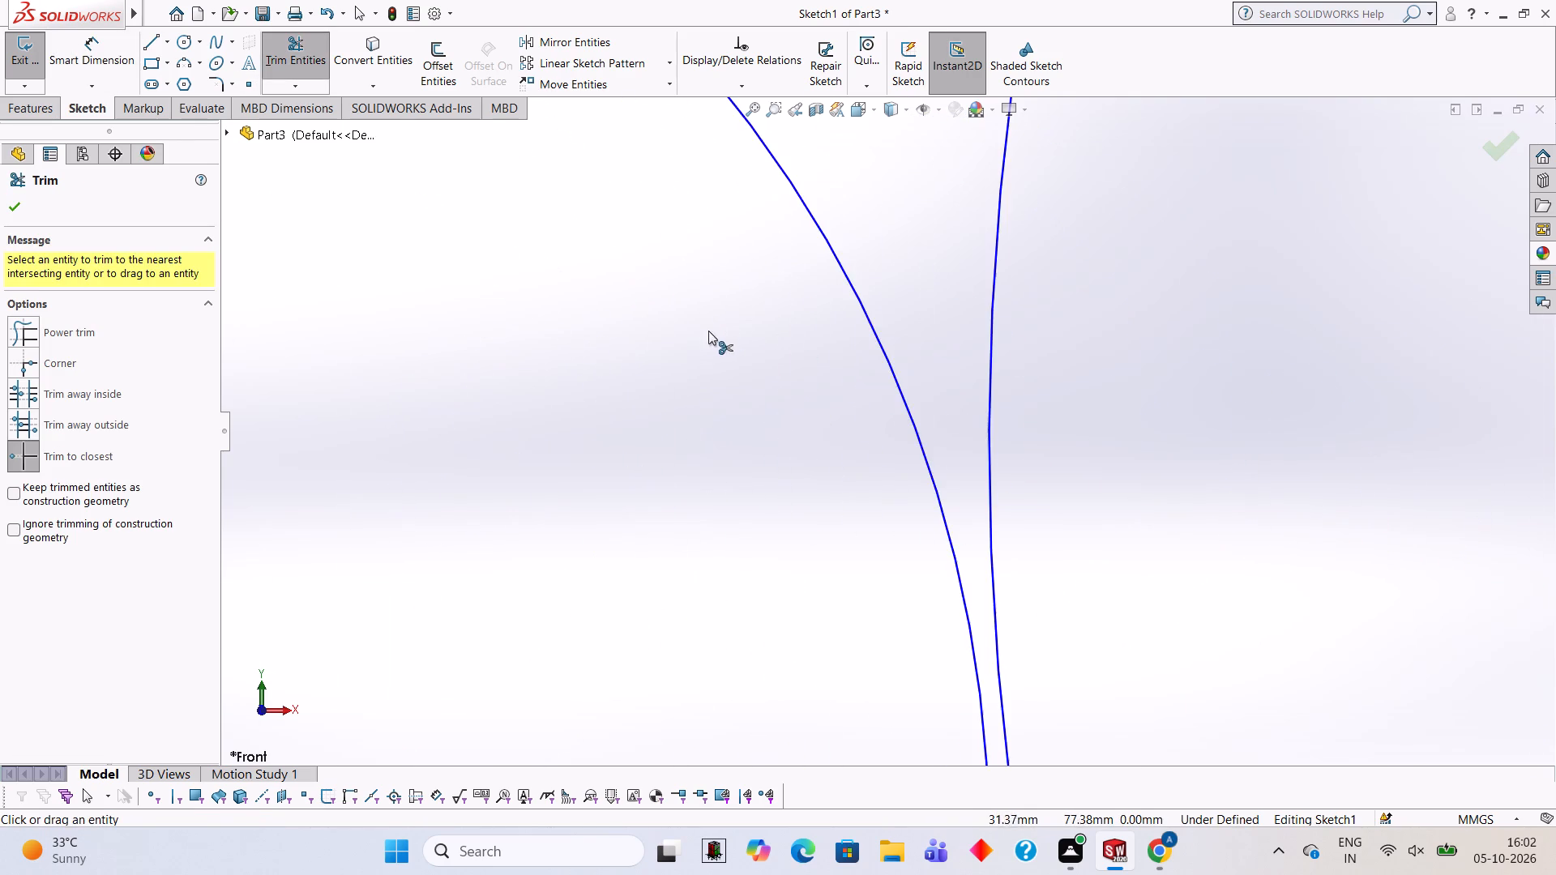
scroll(925, 361, "up", 5)
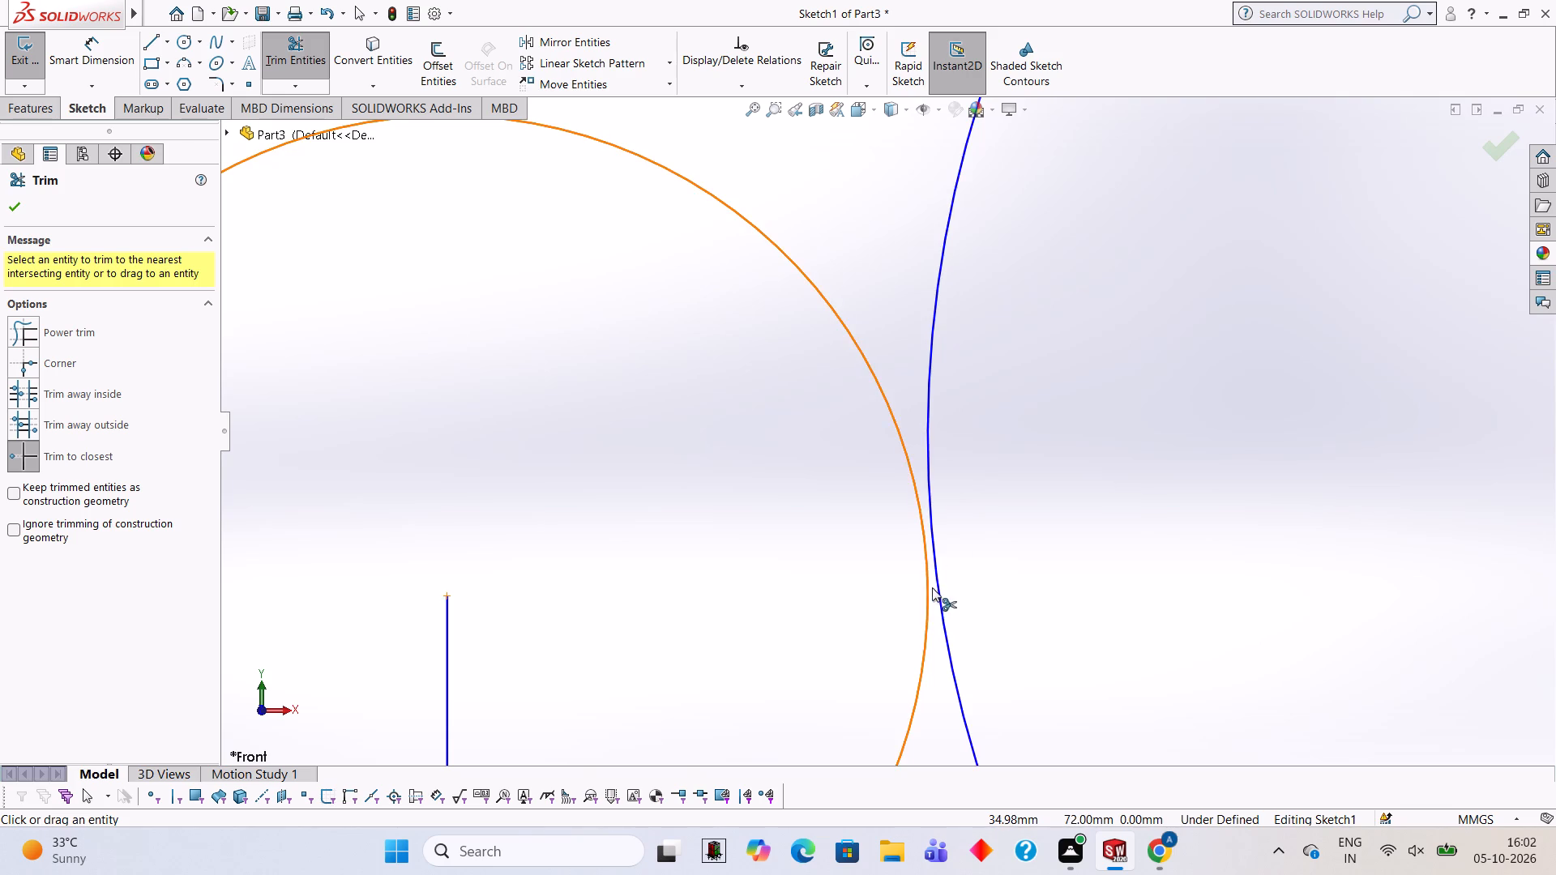
scroll(926, 578, "up", 5)
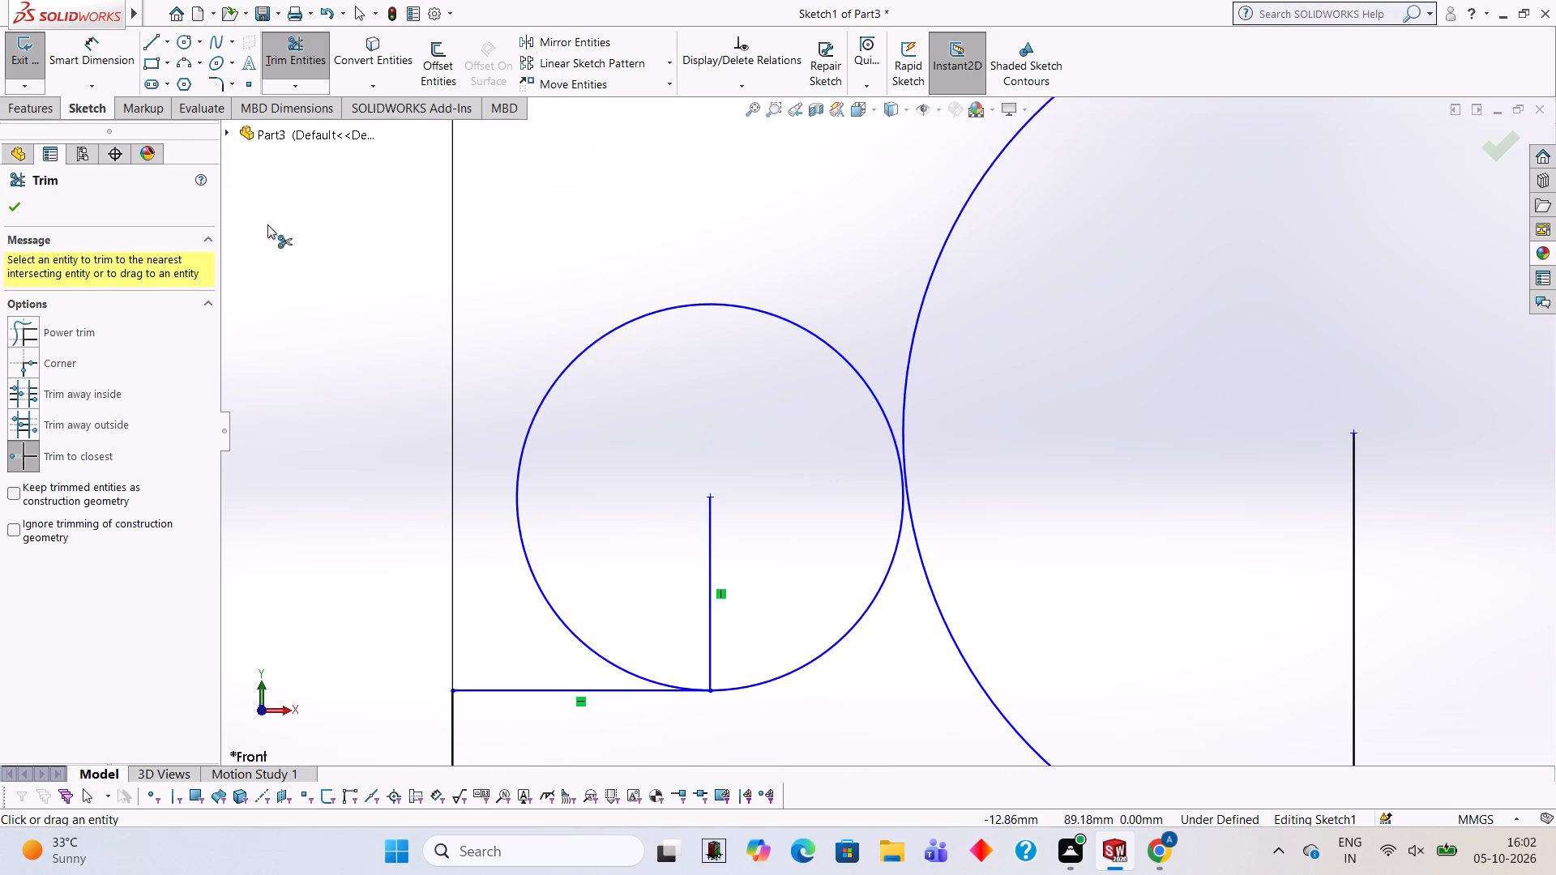
left_click(160, 39)
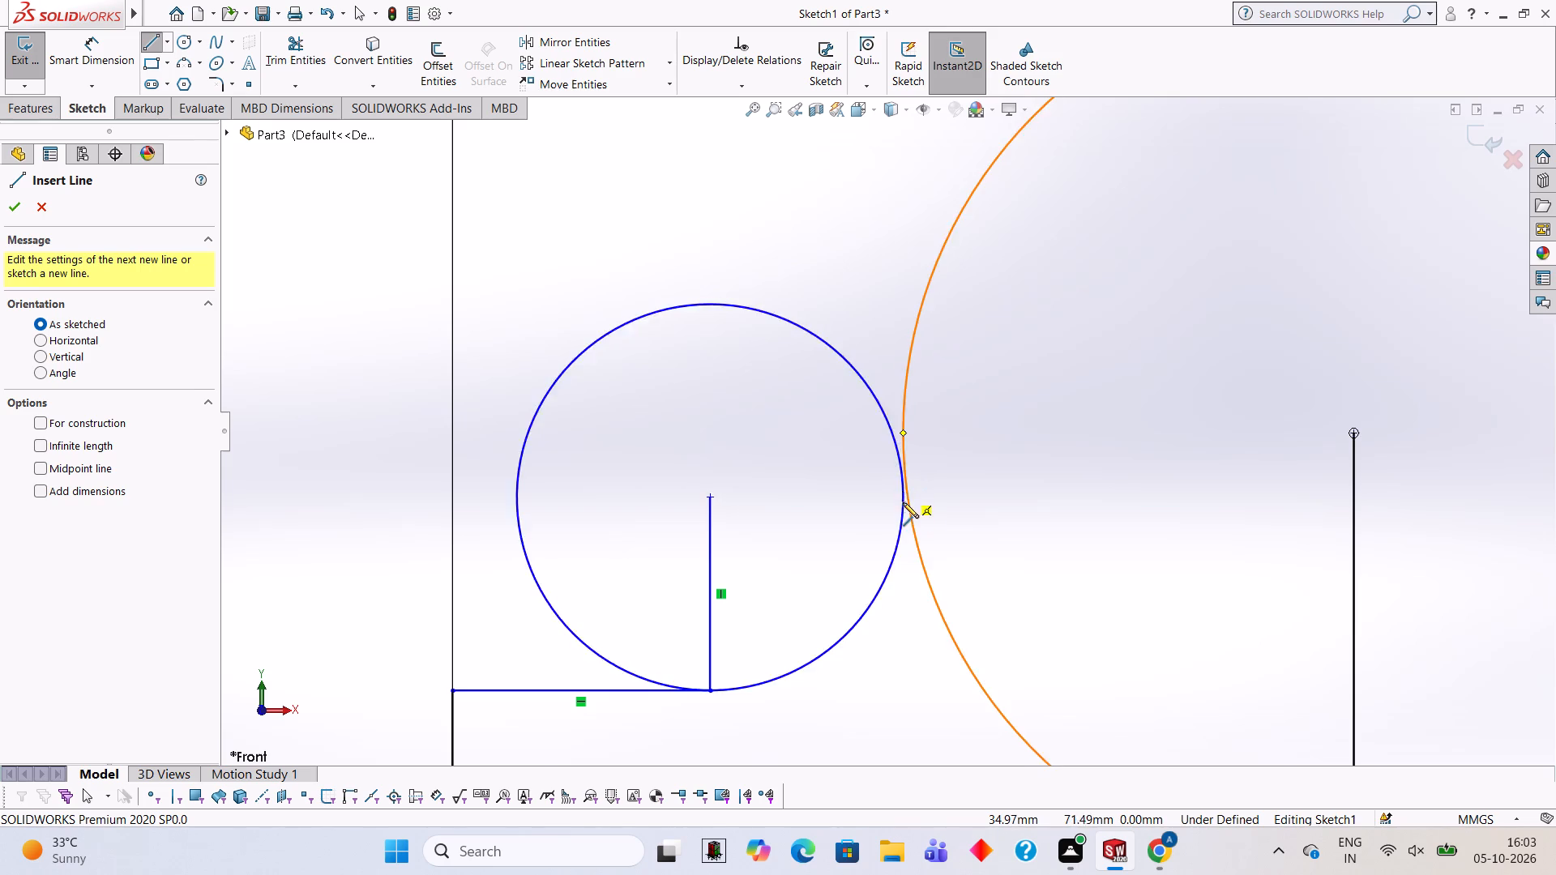
left_click(903, 494)
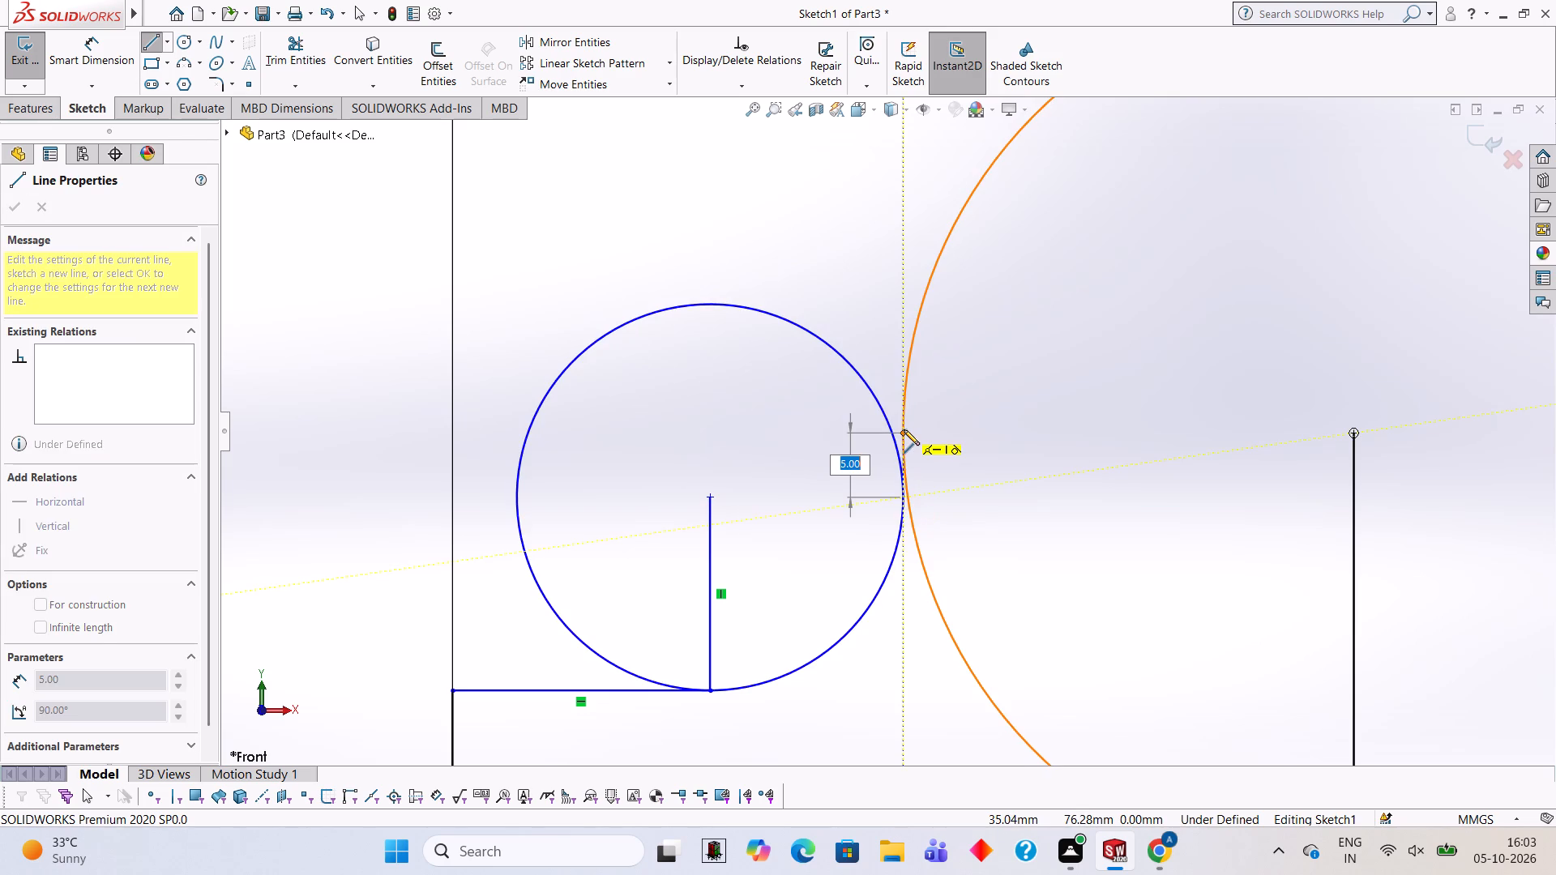
left_click(904, 429)
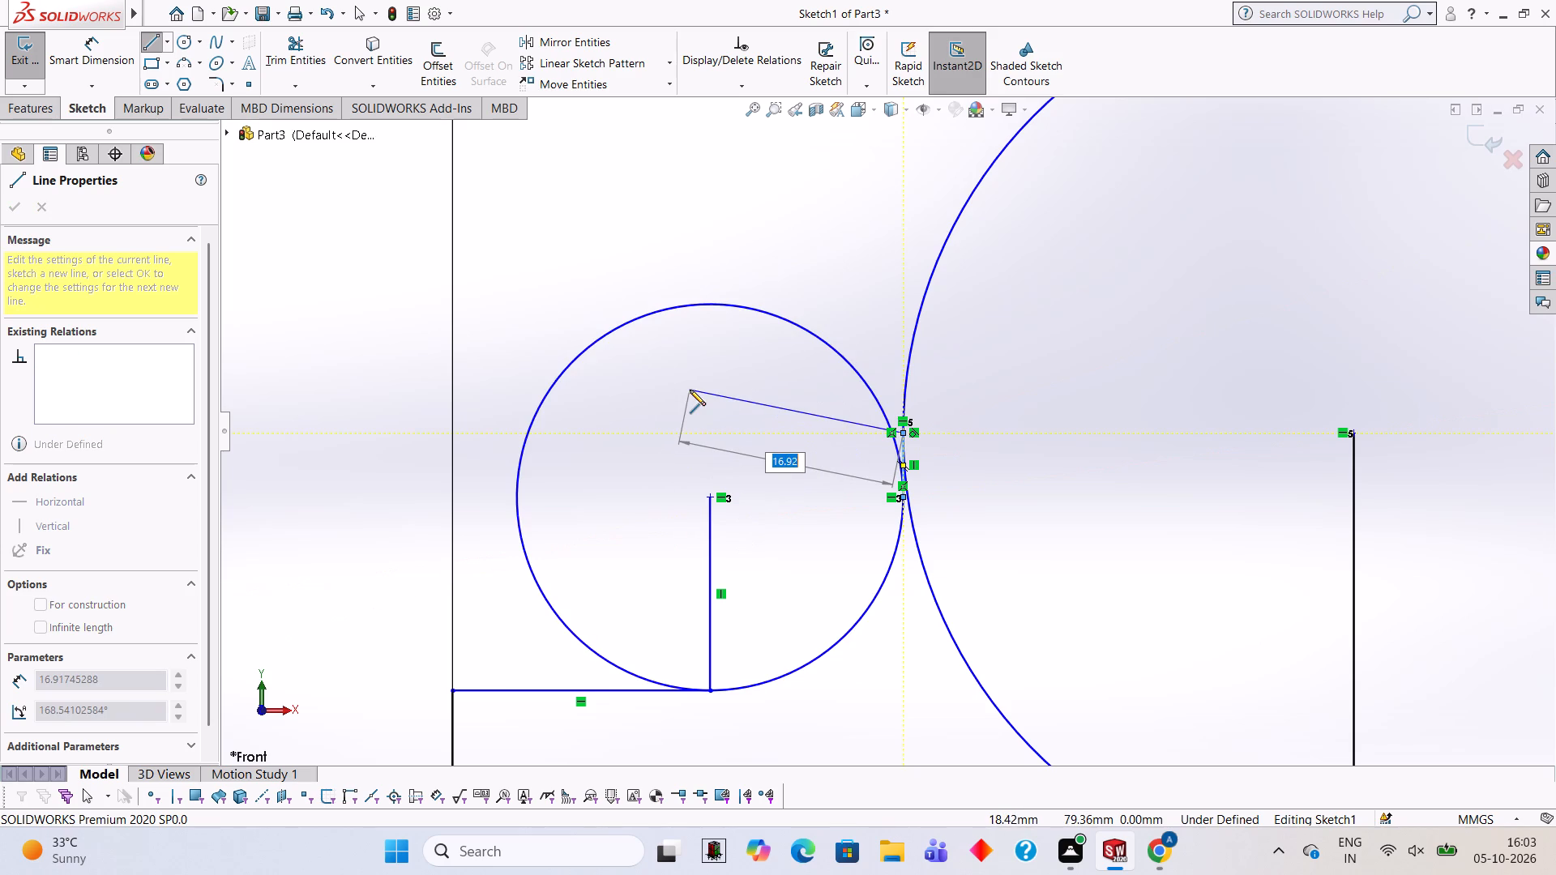
key("Escape")
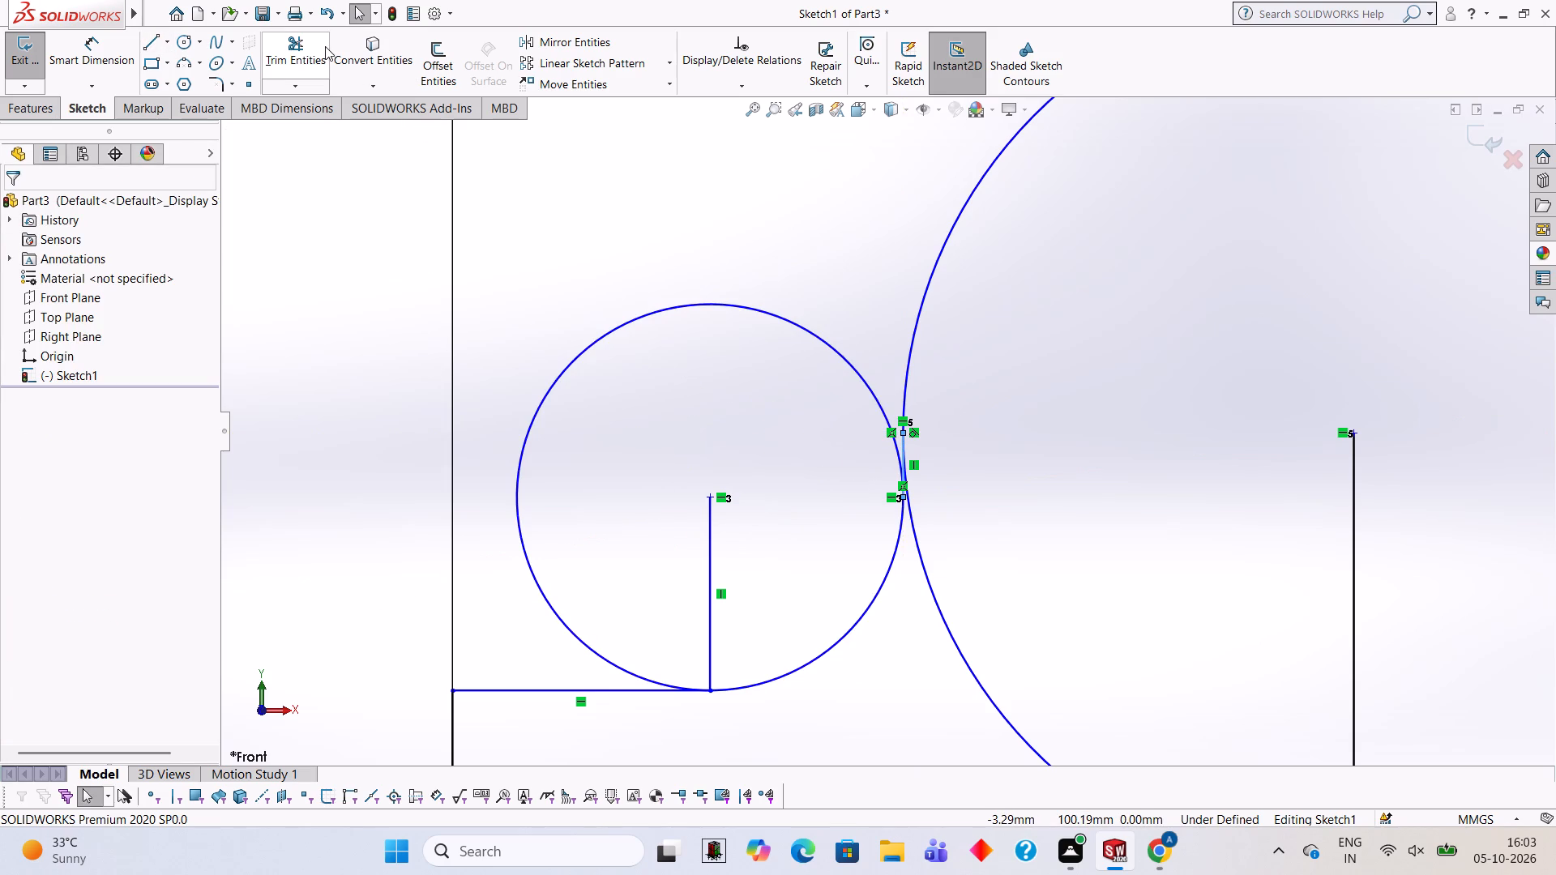
Trim the origin-side small circle down to its lower inner quarter arc and remove its 15 mm vertical radius line.
left_click(308, 36)
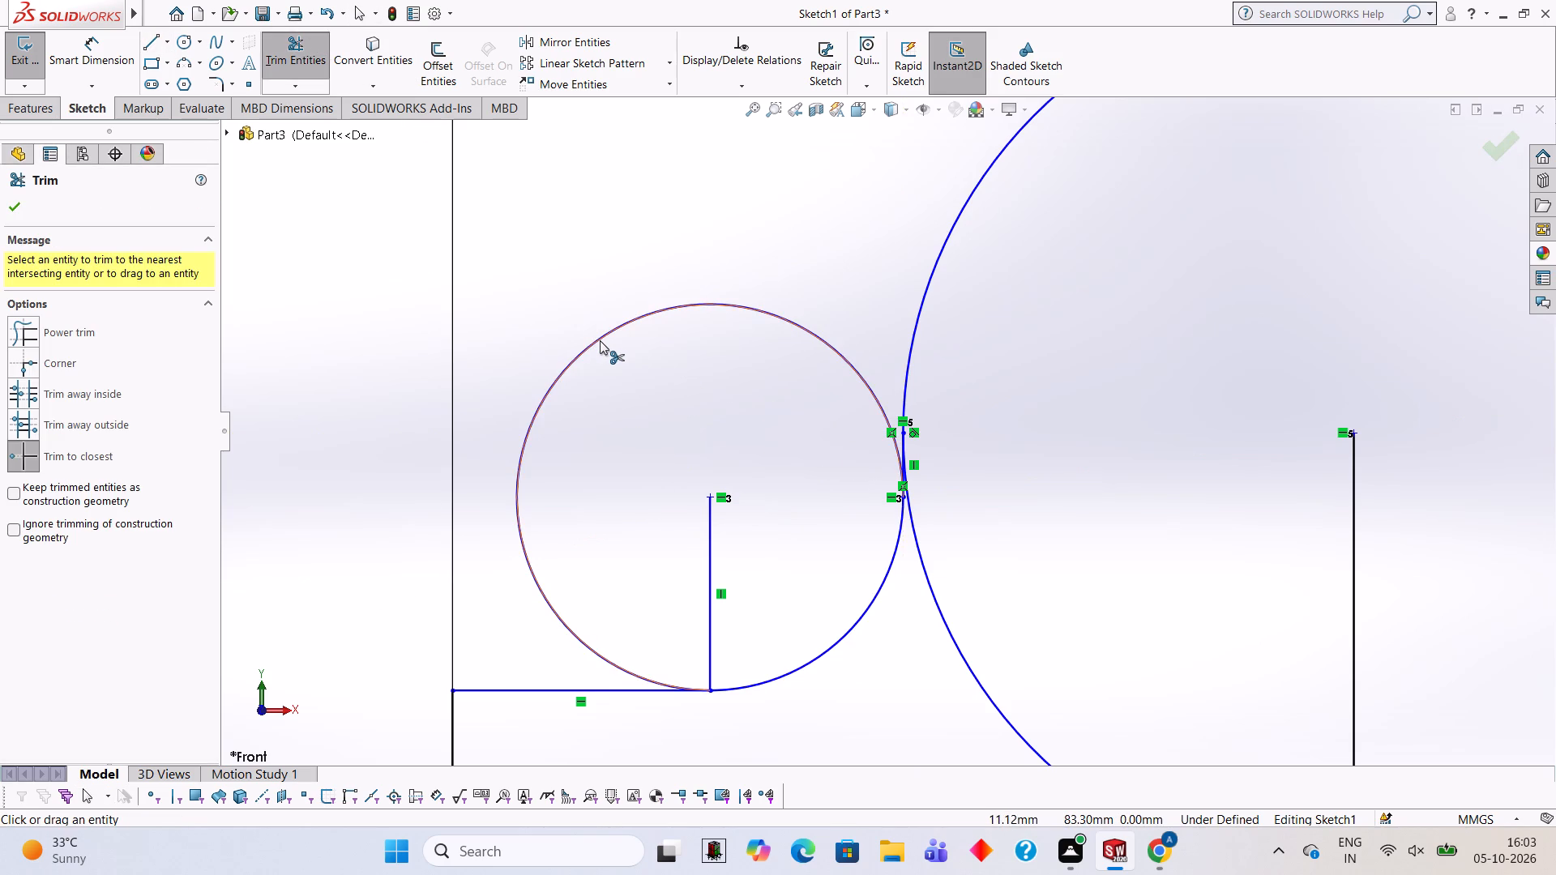
left_click(600, 340)
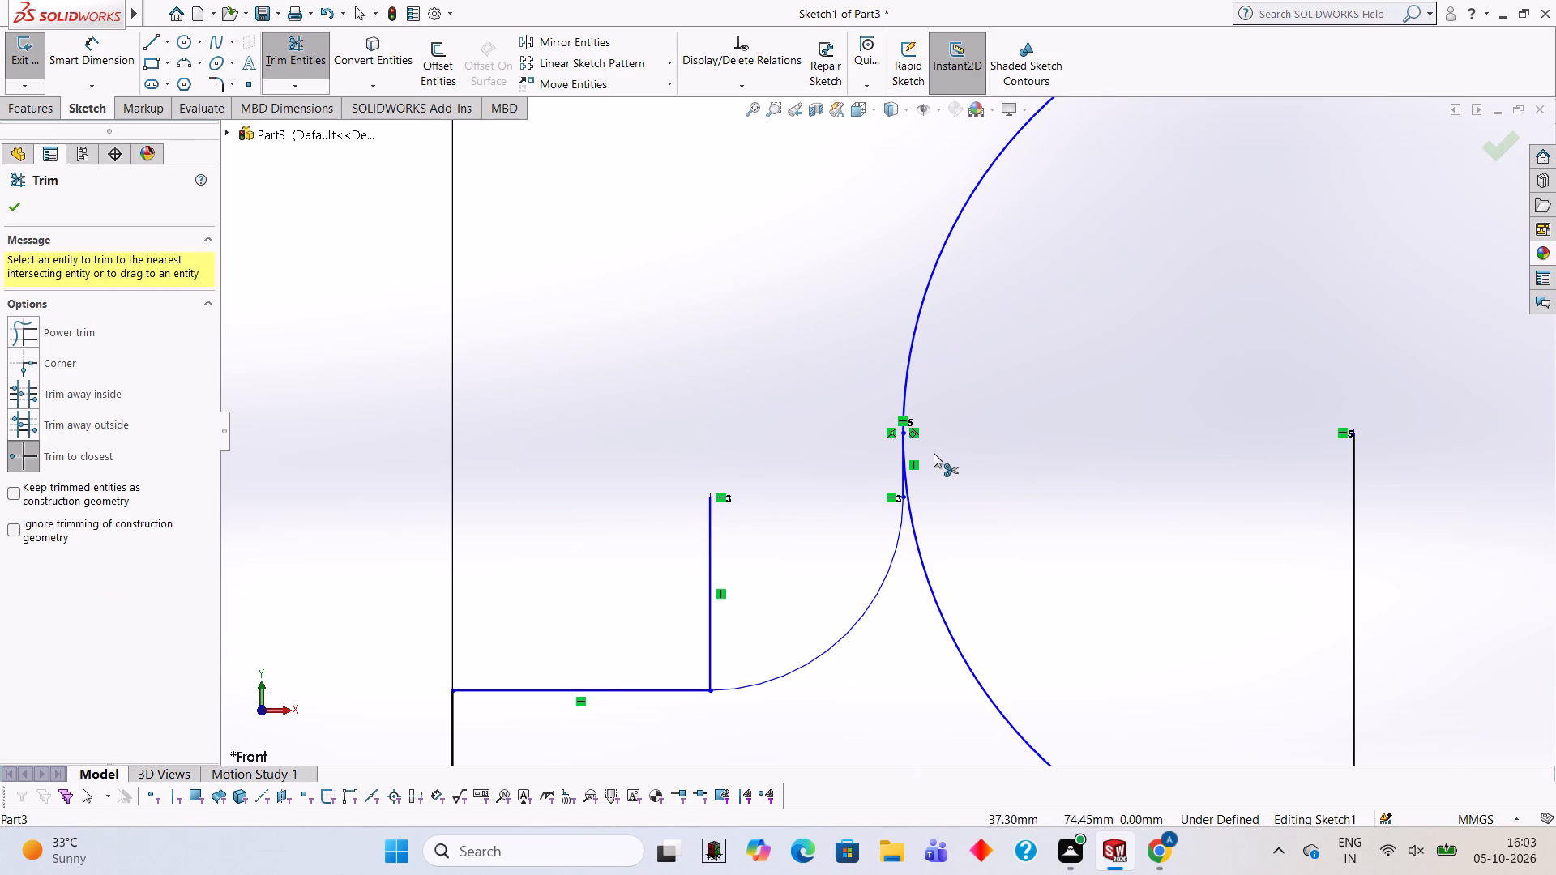
scroll(934, 453, "up", 2)
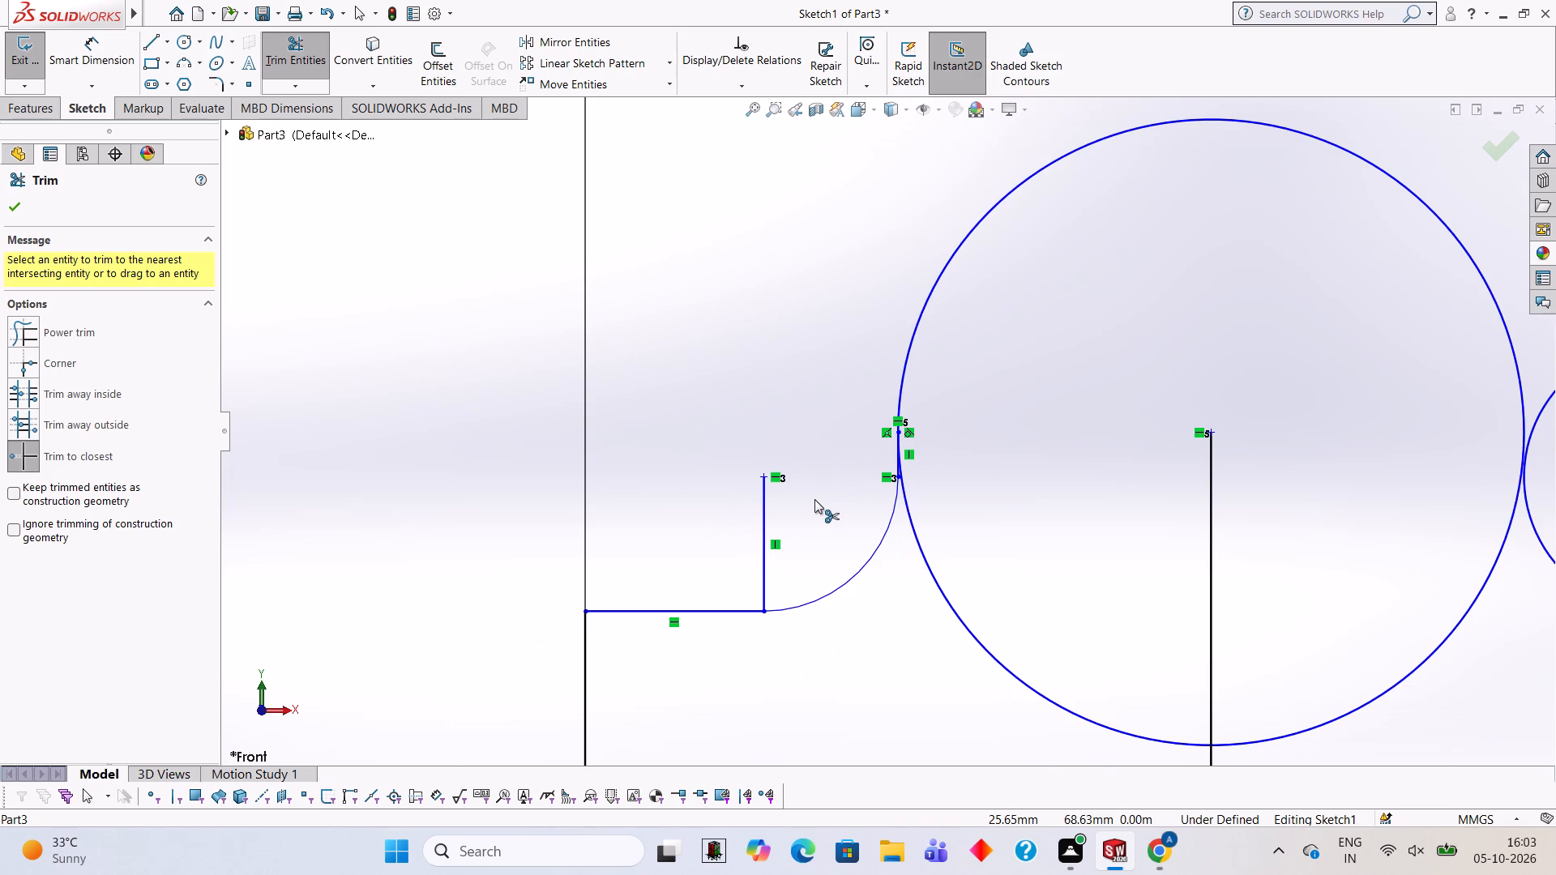
left_click(766, 519)
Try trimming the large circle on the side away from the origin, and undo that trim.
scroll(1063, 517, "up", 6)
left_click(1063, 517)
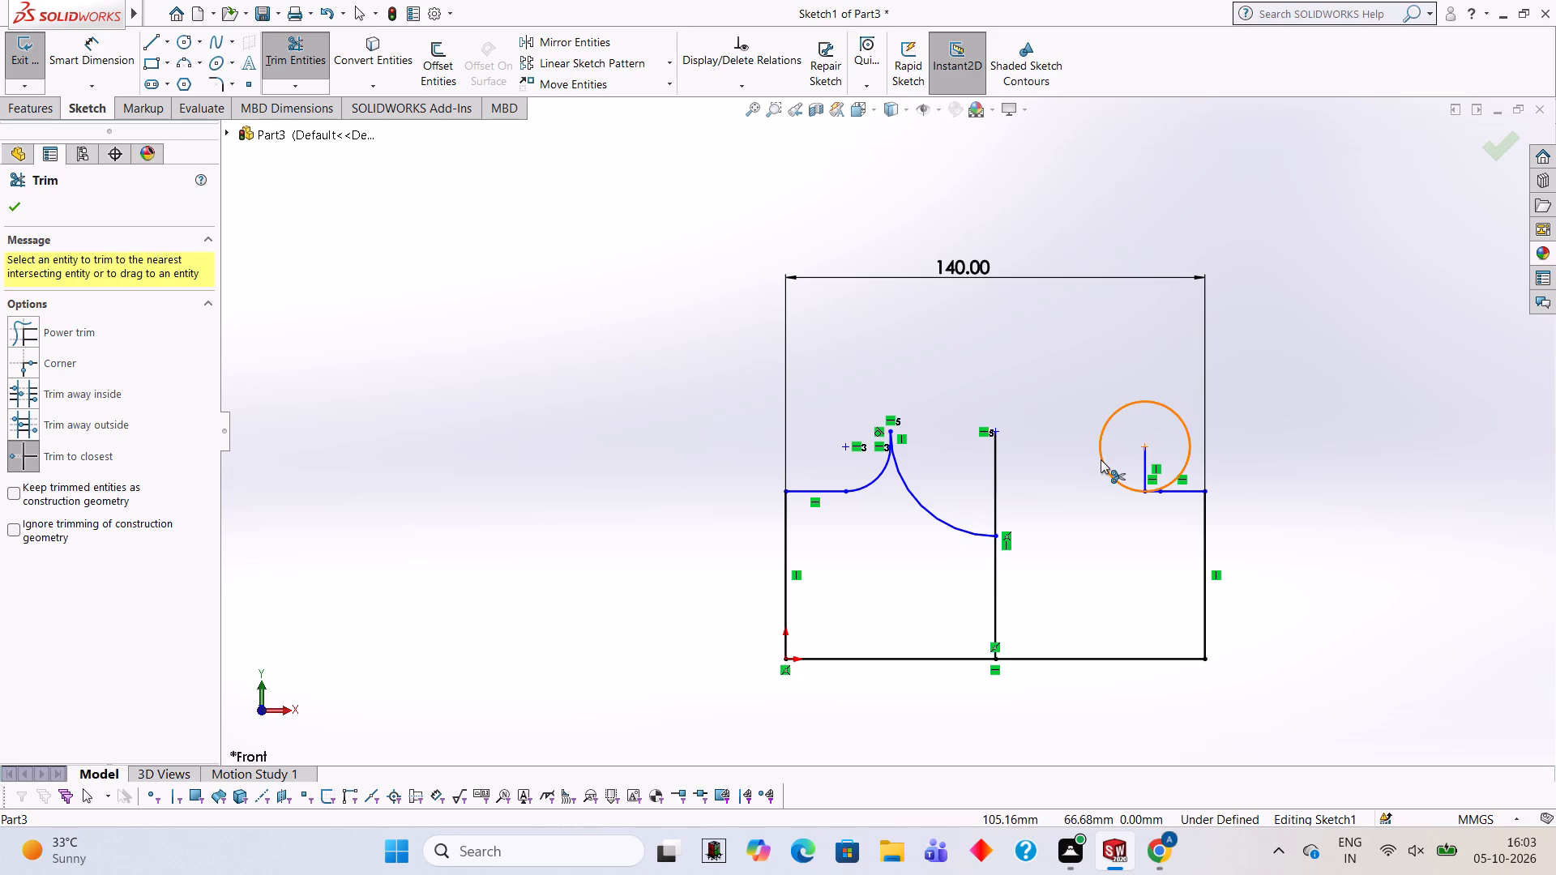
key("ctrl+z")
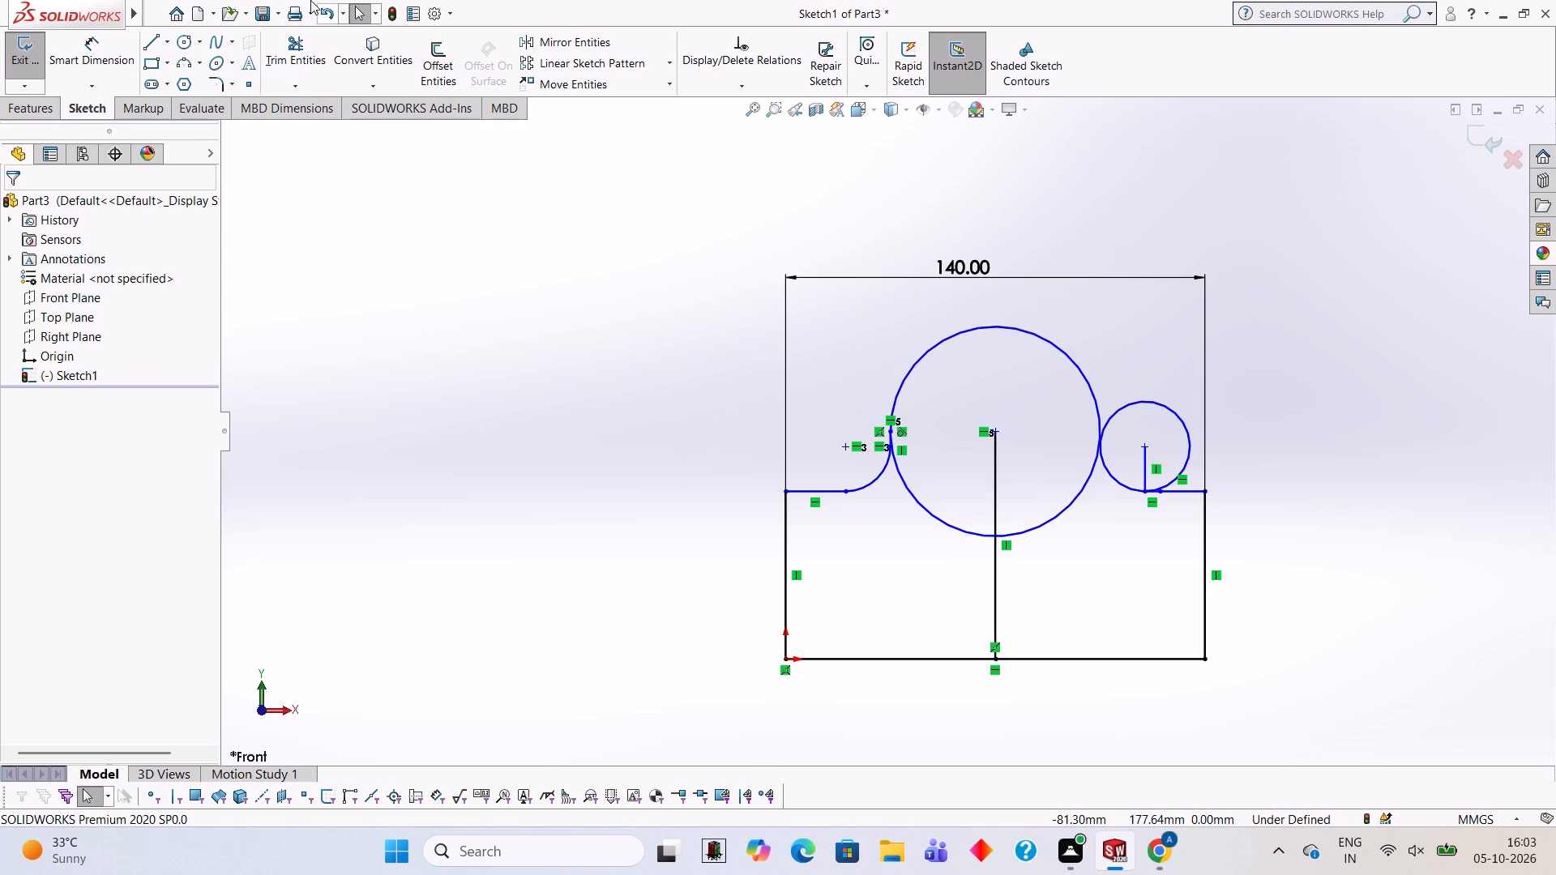
Trim away the large circle's lower origin-side arc between the 5 mm line and the vertical centre line.
left_click(290, 71)
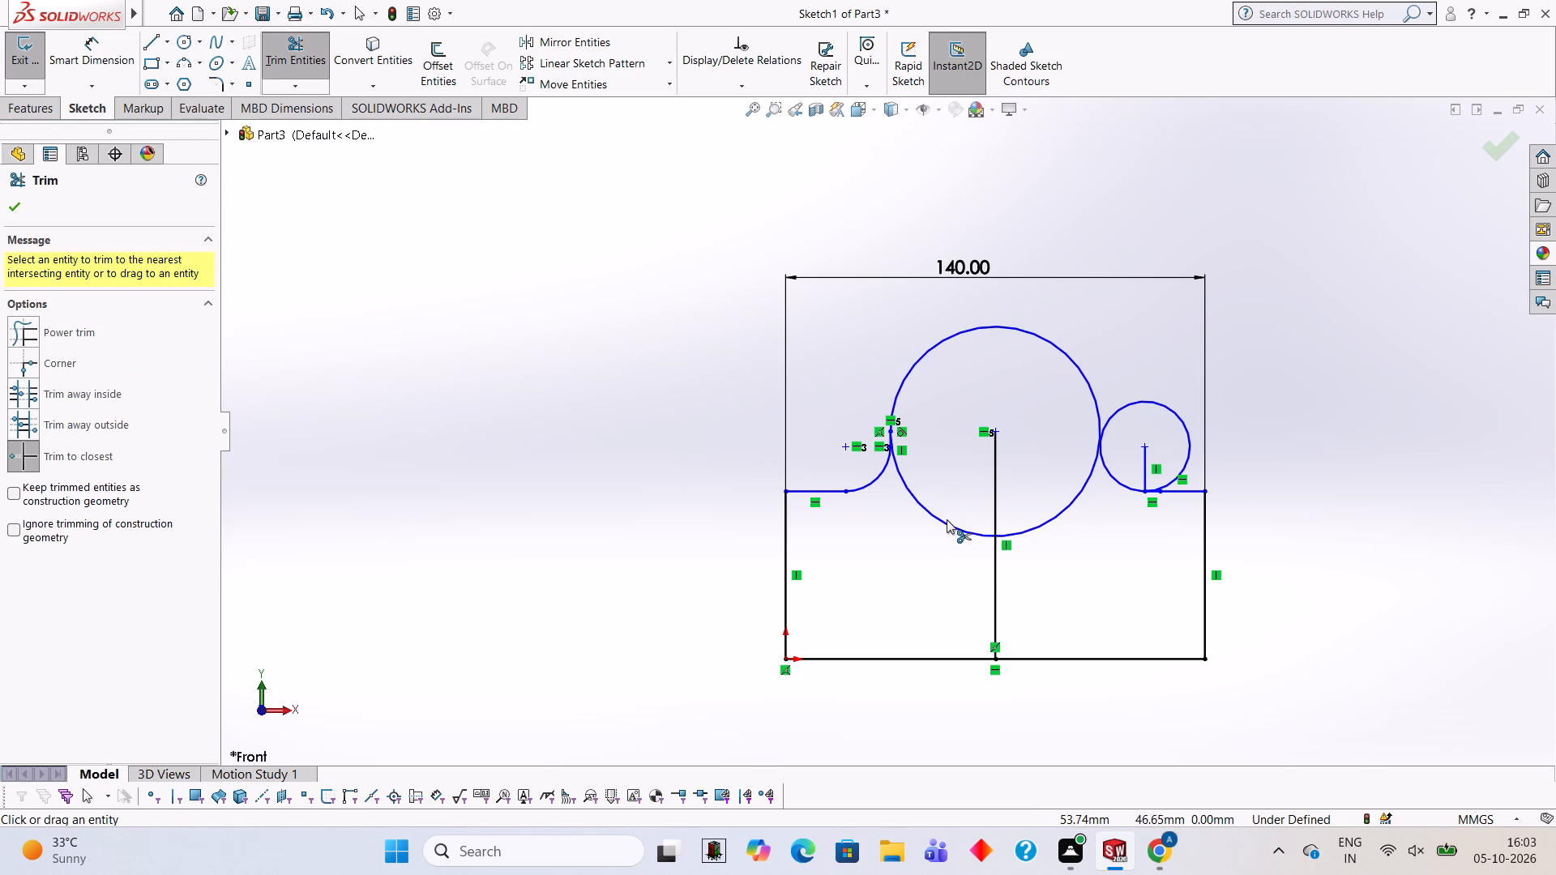
left_click(945, 519)
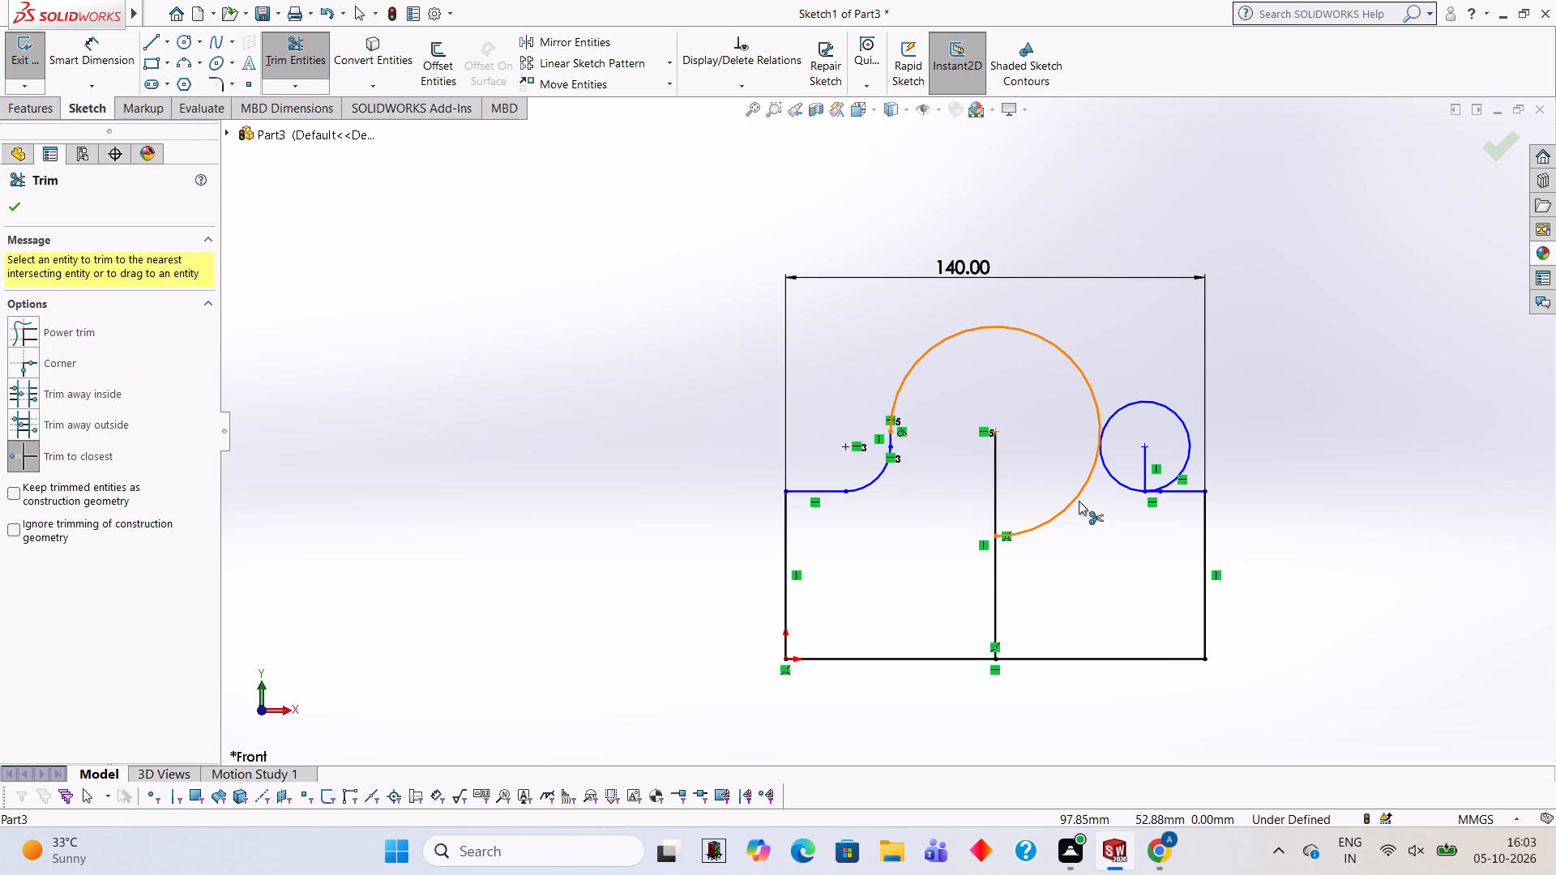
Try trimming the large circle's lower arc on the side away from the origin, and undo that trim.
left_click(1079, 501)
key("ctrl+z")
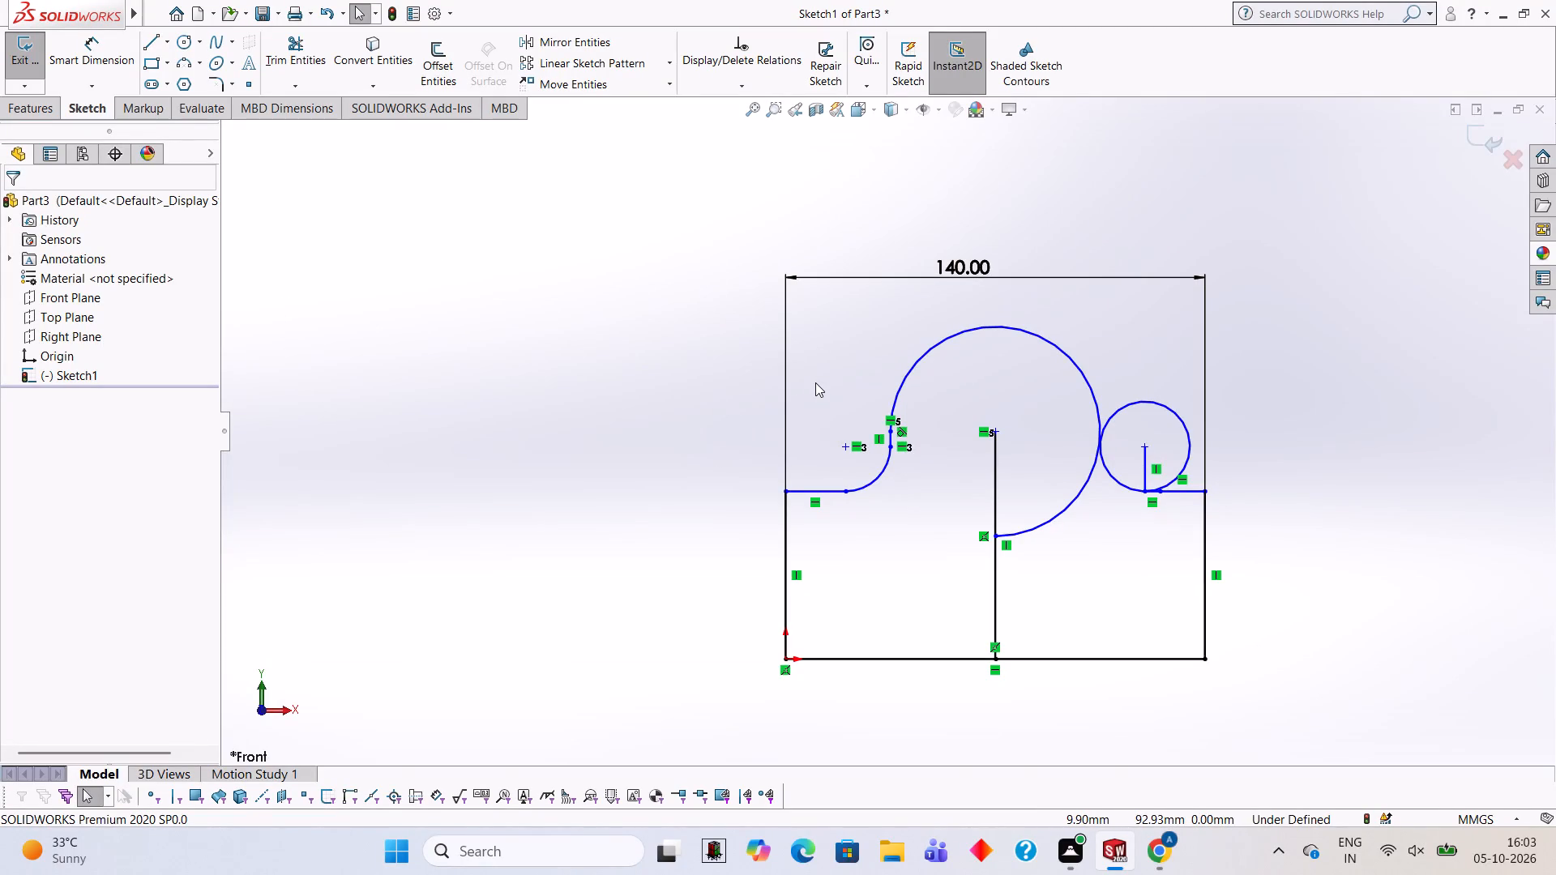
Draw a 5 mm vertical line from the remaining small circle's inner quadrant up to the large circle's adjacent quadrant.
scroll(1045, 409, "down", 8)
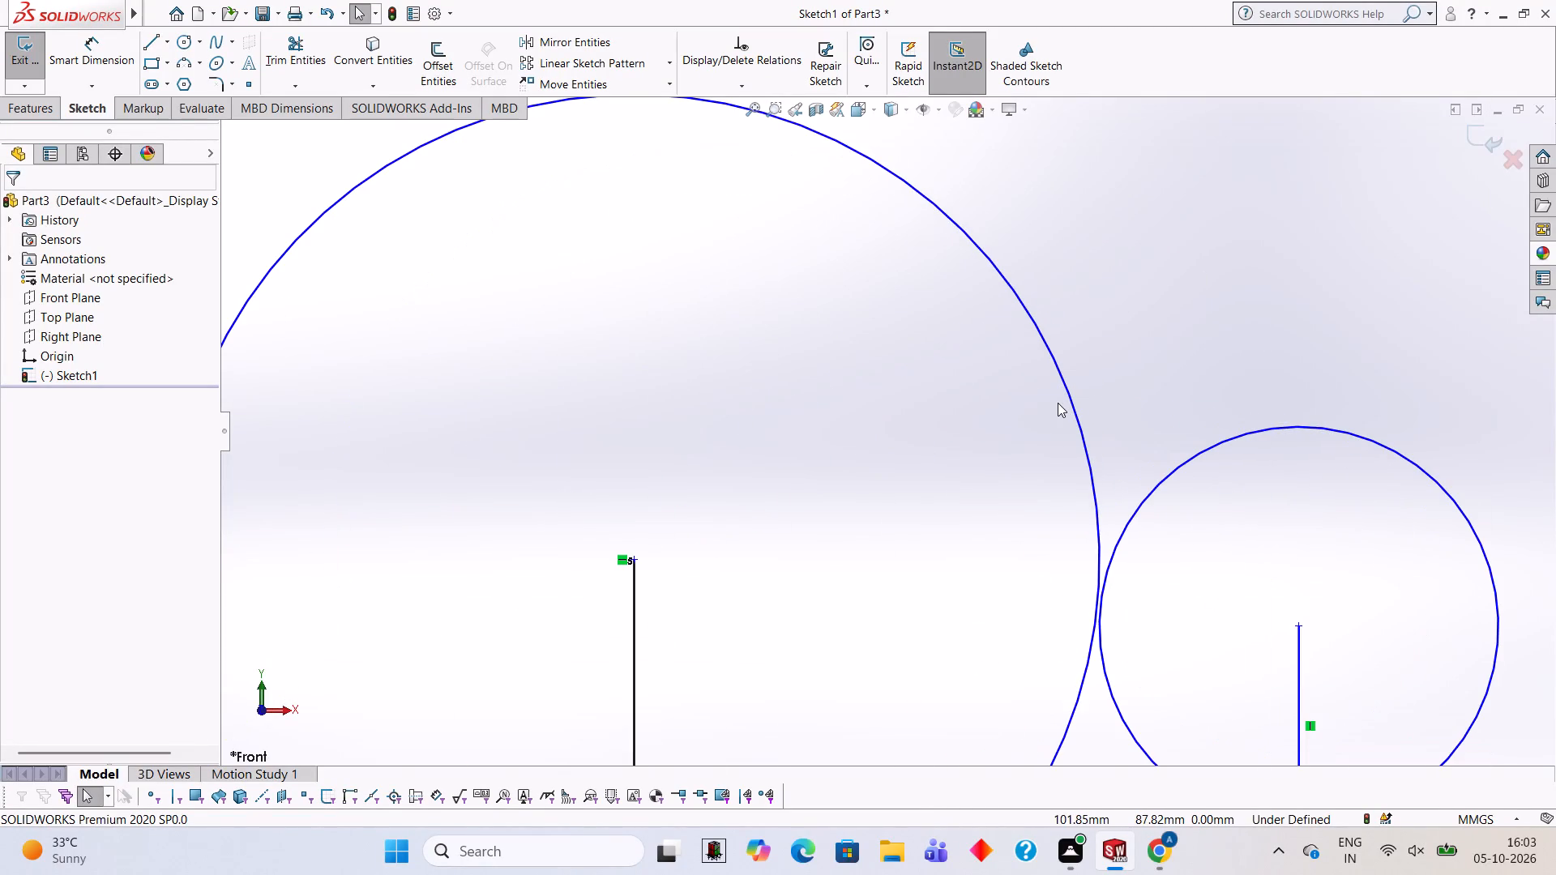
scroll(1068, 548, "down", 4)
left_click(154, 36)
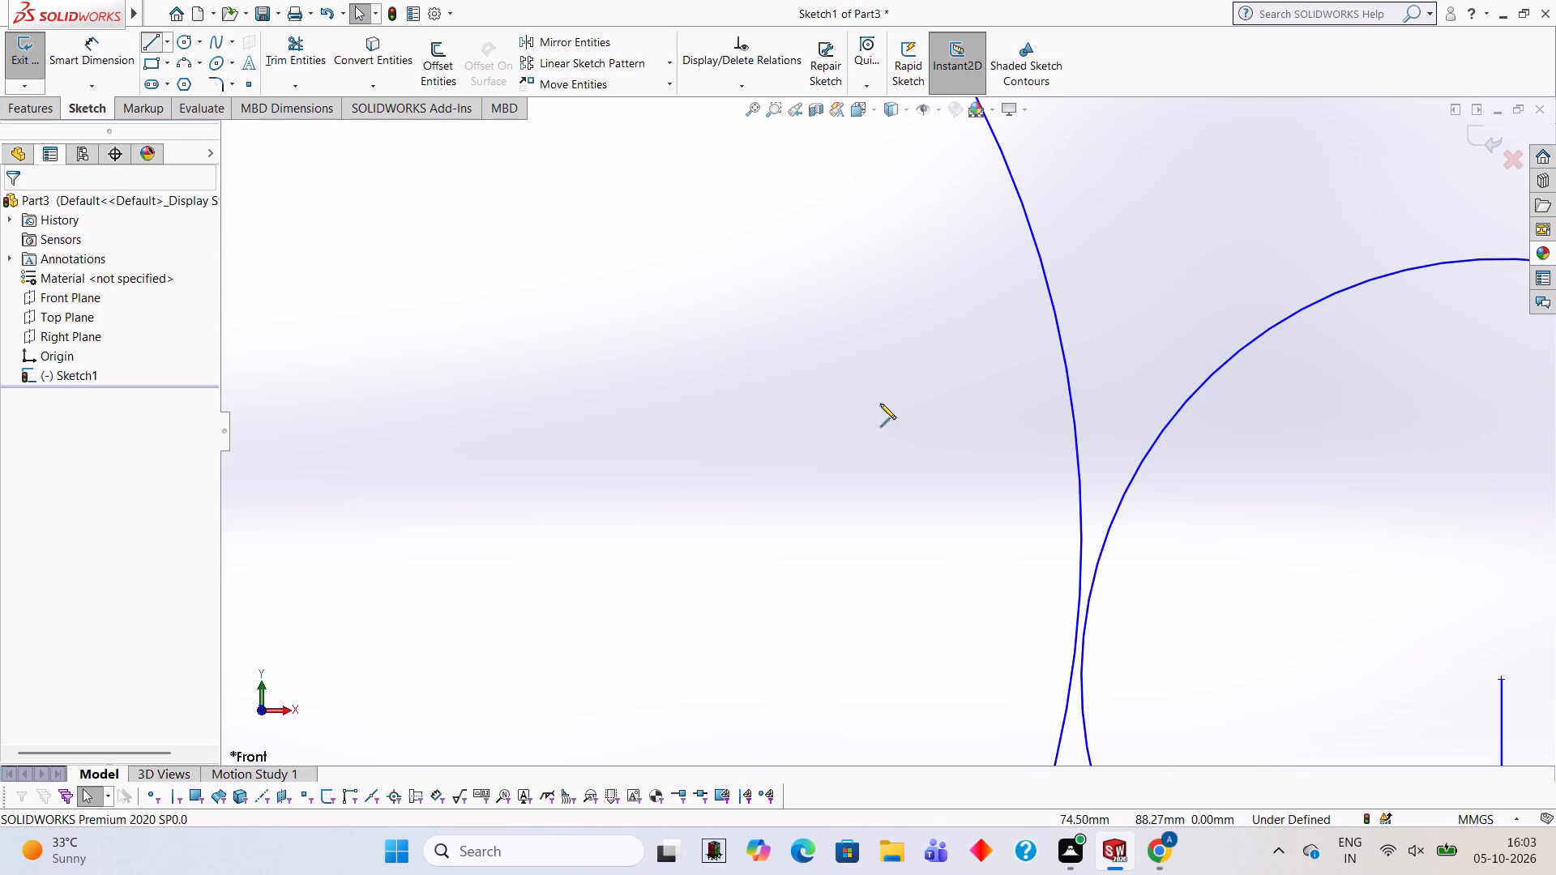
scroll(1088, 638, "up", 2)
scroll(1087, 650, "down", 2)
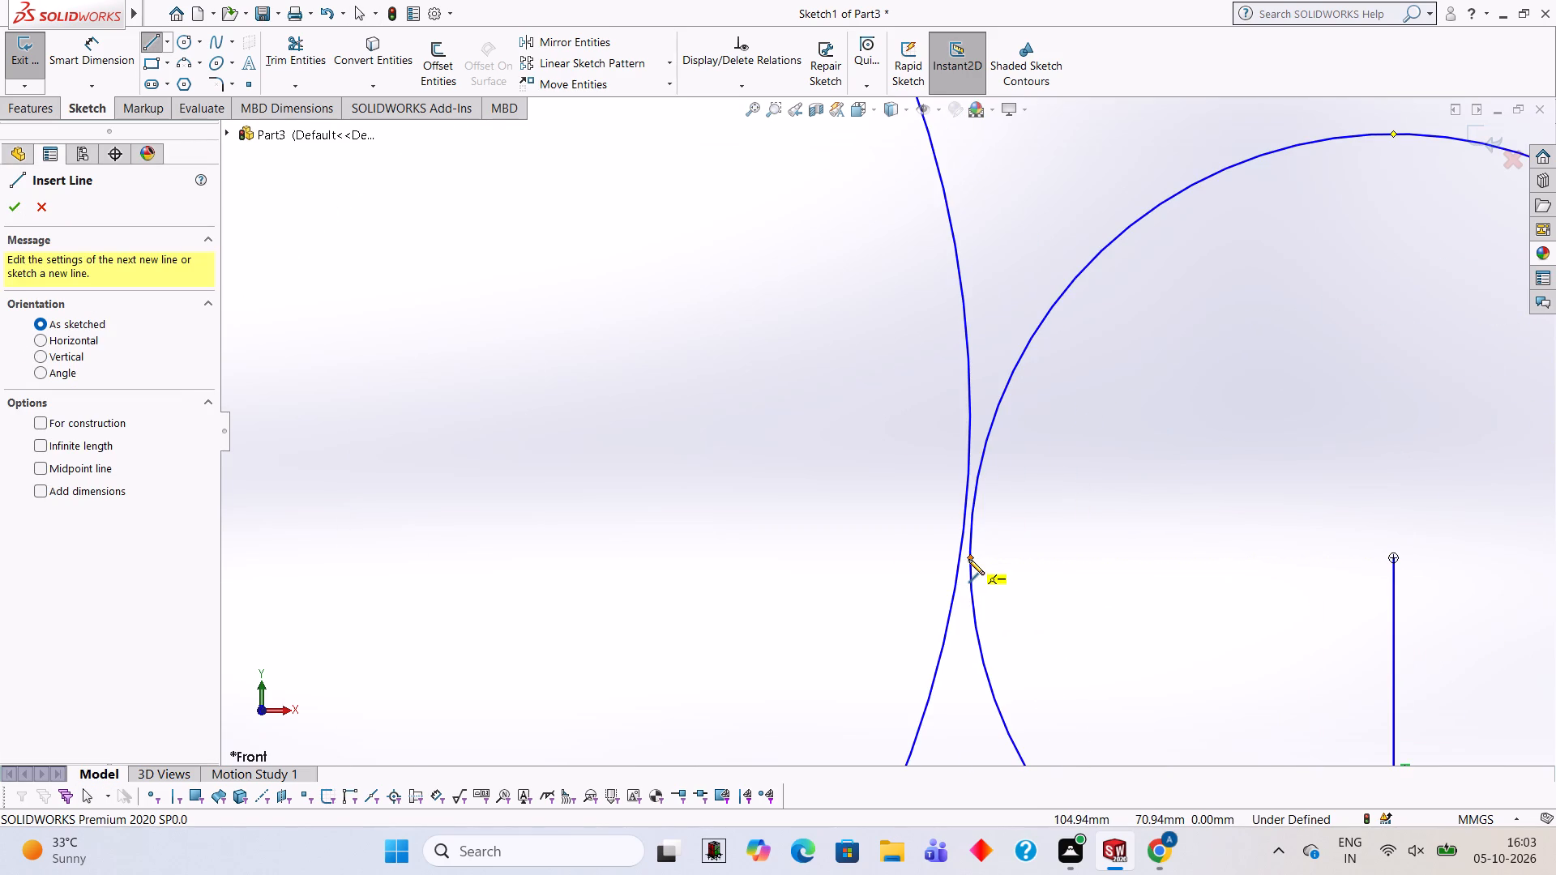
left_click(969, 557)
left_click(969, 413)
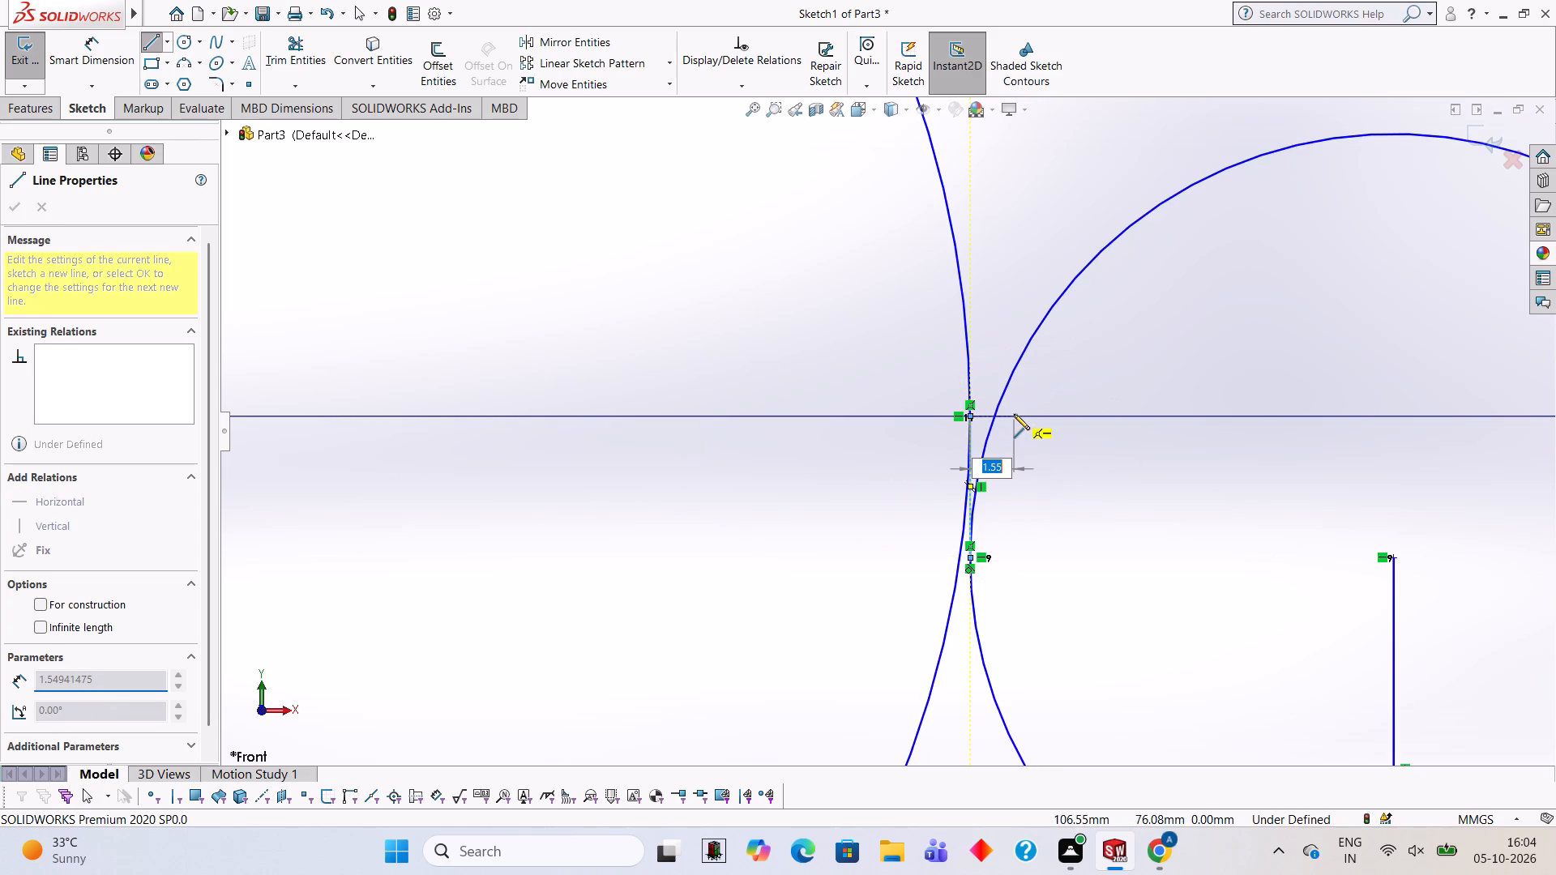
key("Escape")
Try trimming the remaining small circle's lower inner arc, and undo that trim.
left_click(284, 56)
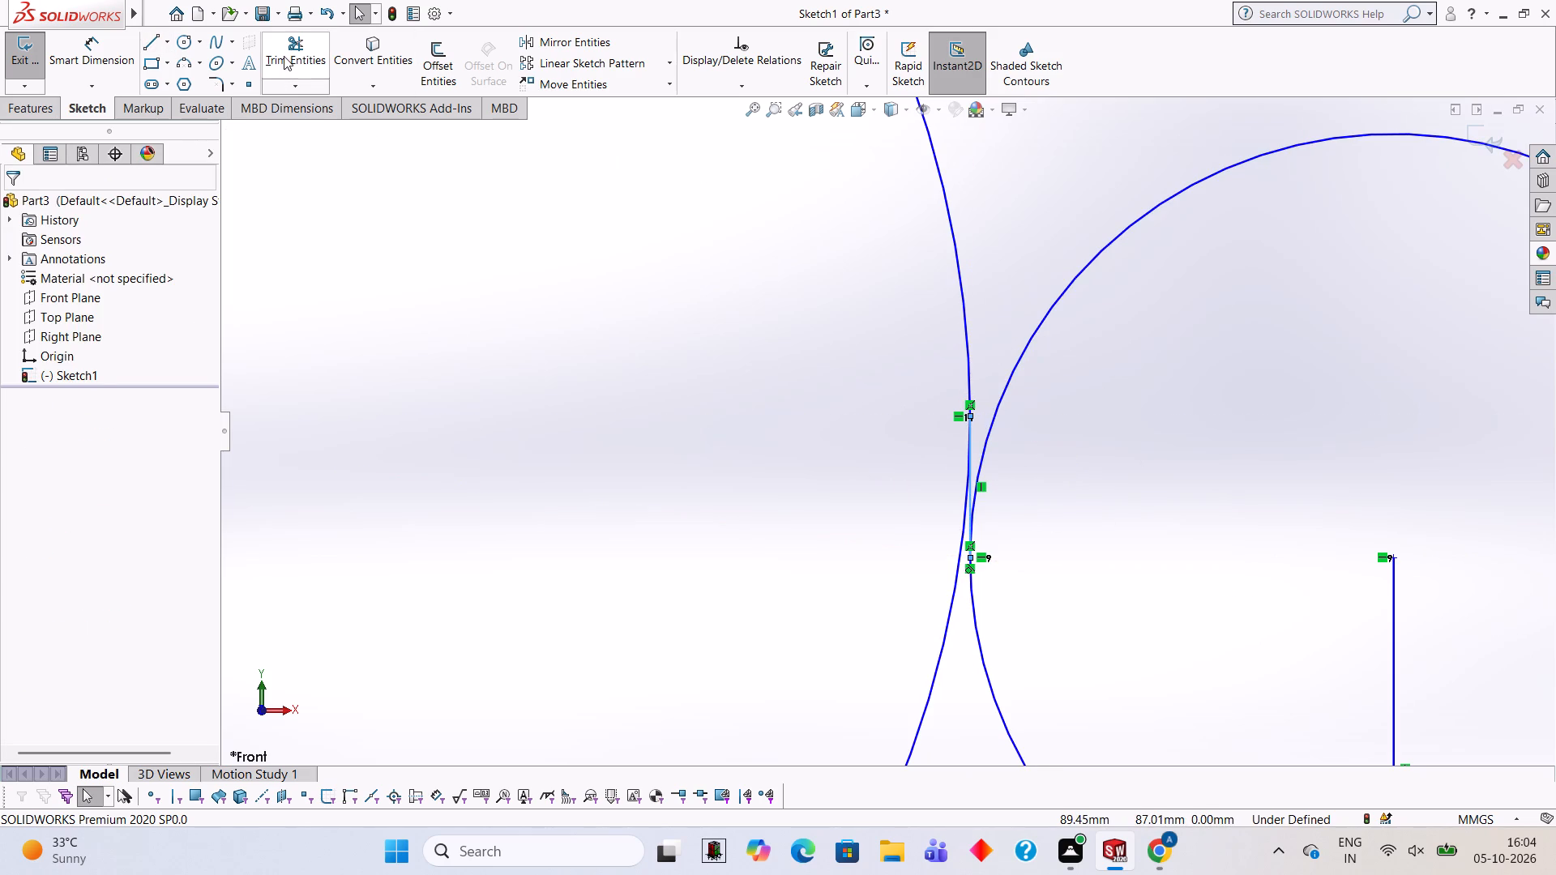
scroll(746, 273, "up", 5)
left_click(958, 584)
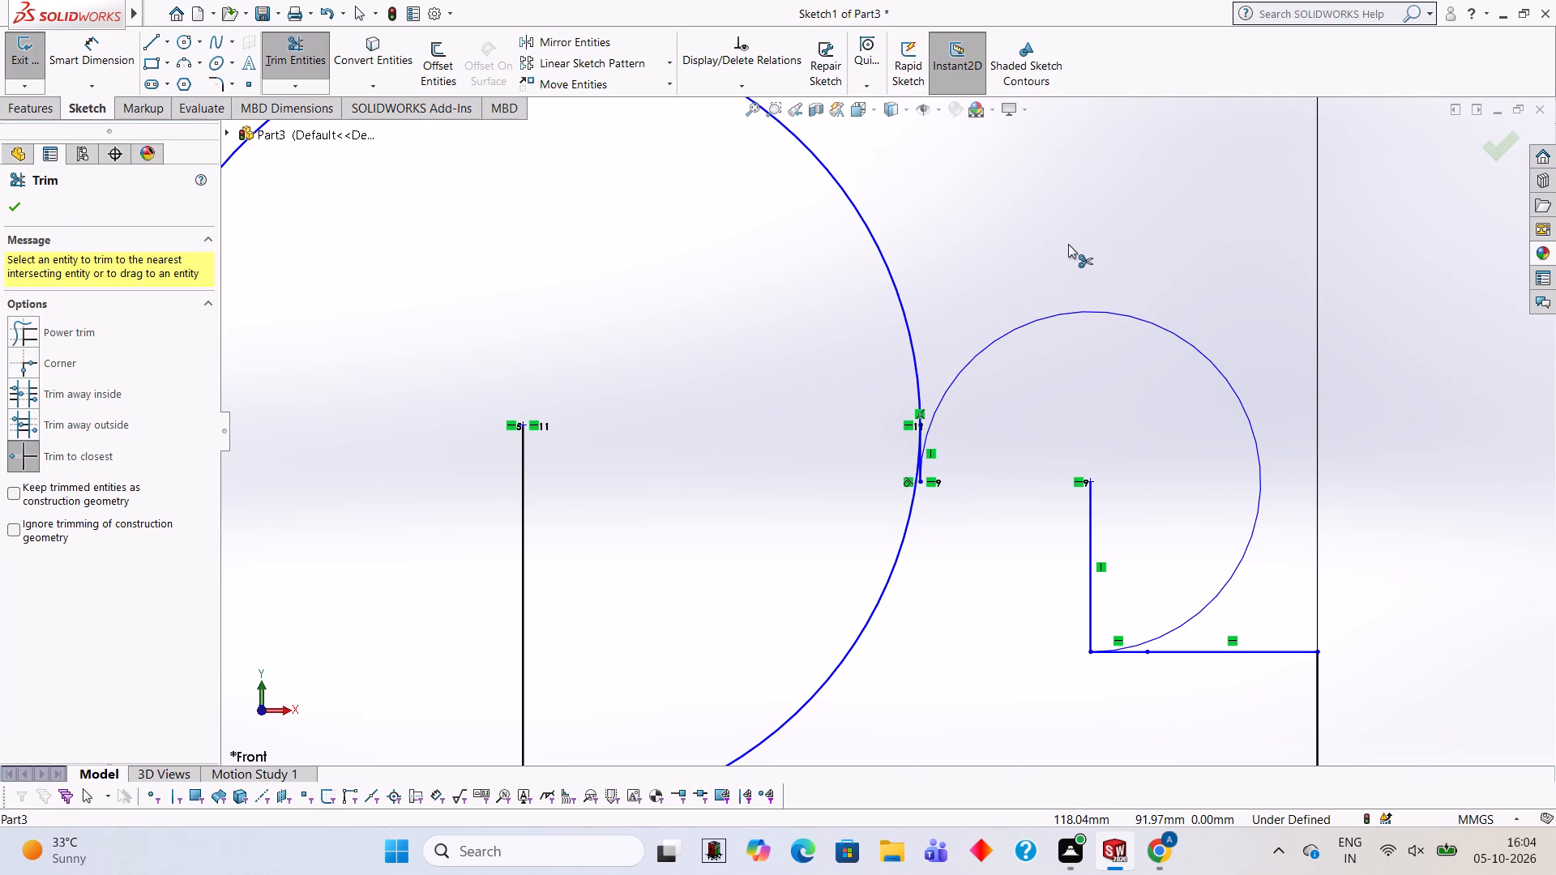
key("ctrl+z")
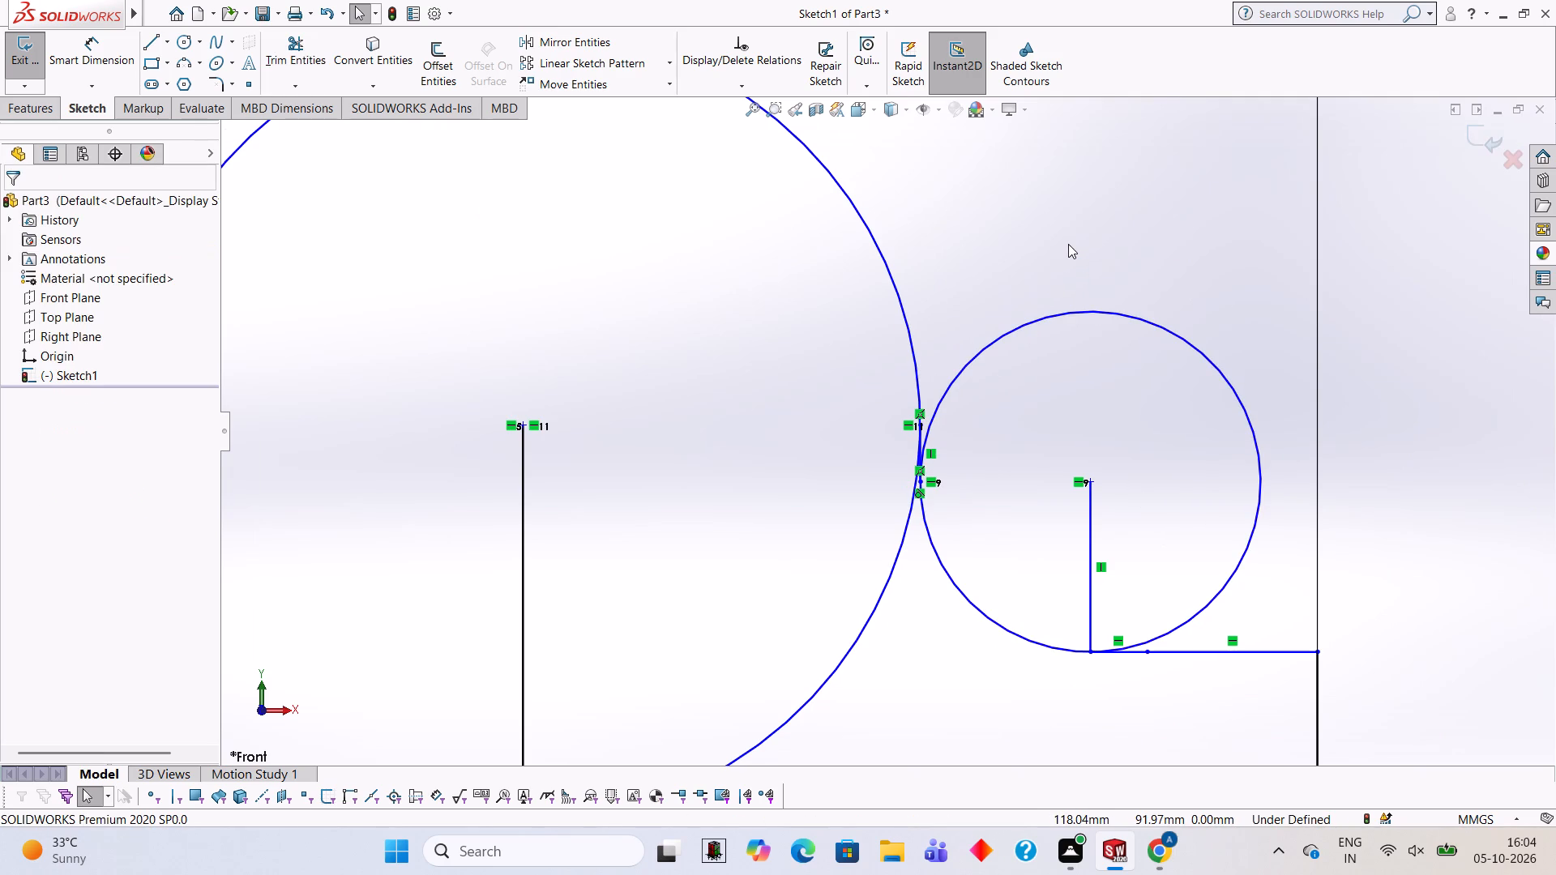
Trim the remaining small circle down to its lower inner quarter arc and remove its vertical radius line.
scroll(948, 434, "up", 3)
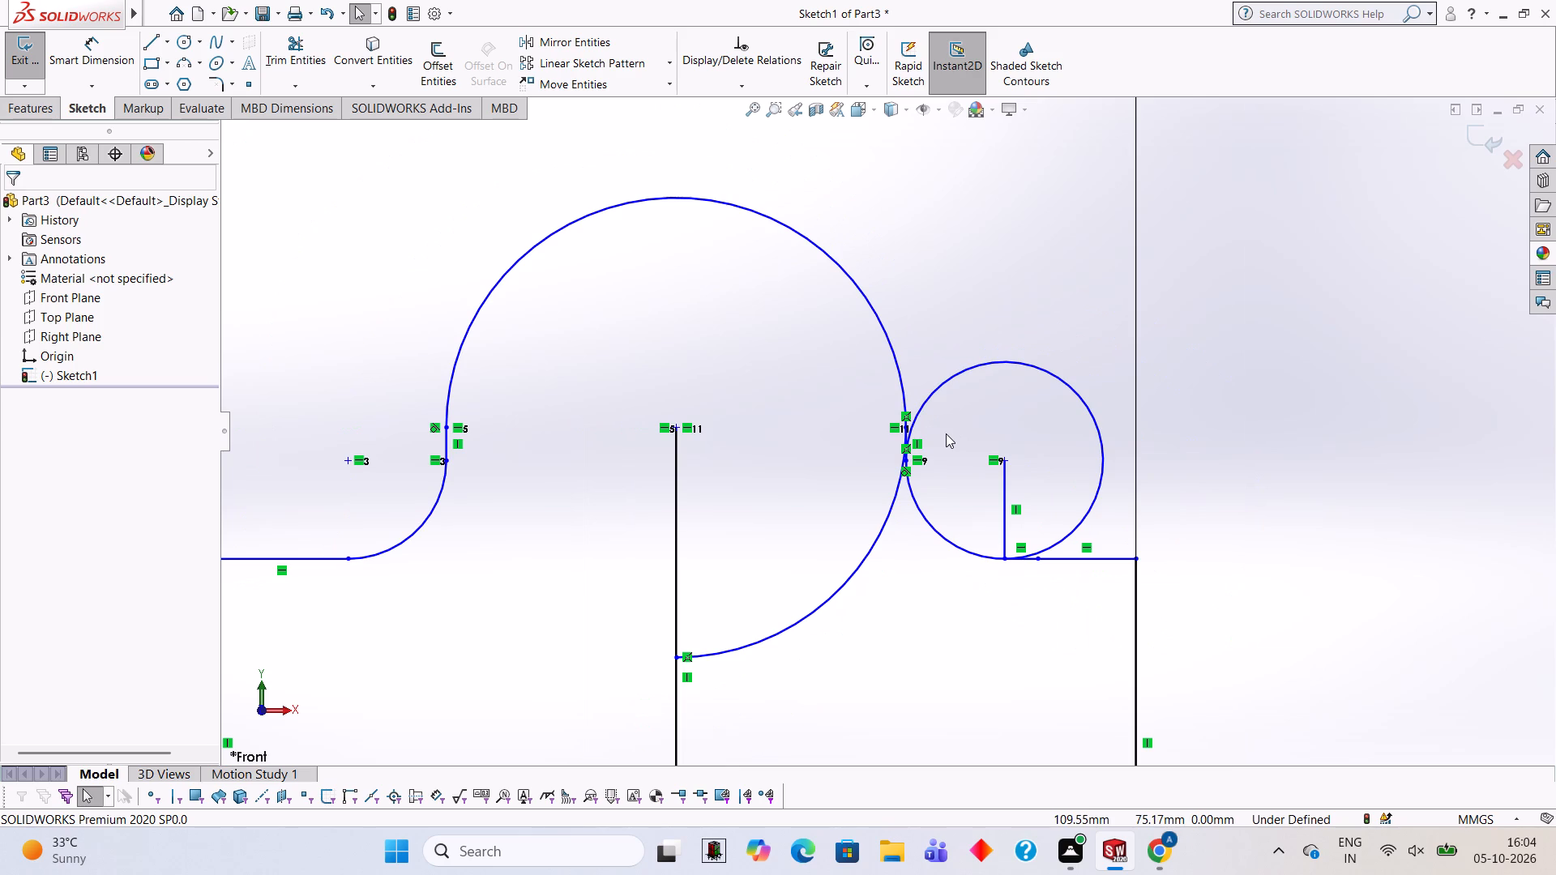
left_click(318, 53)
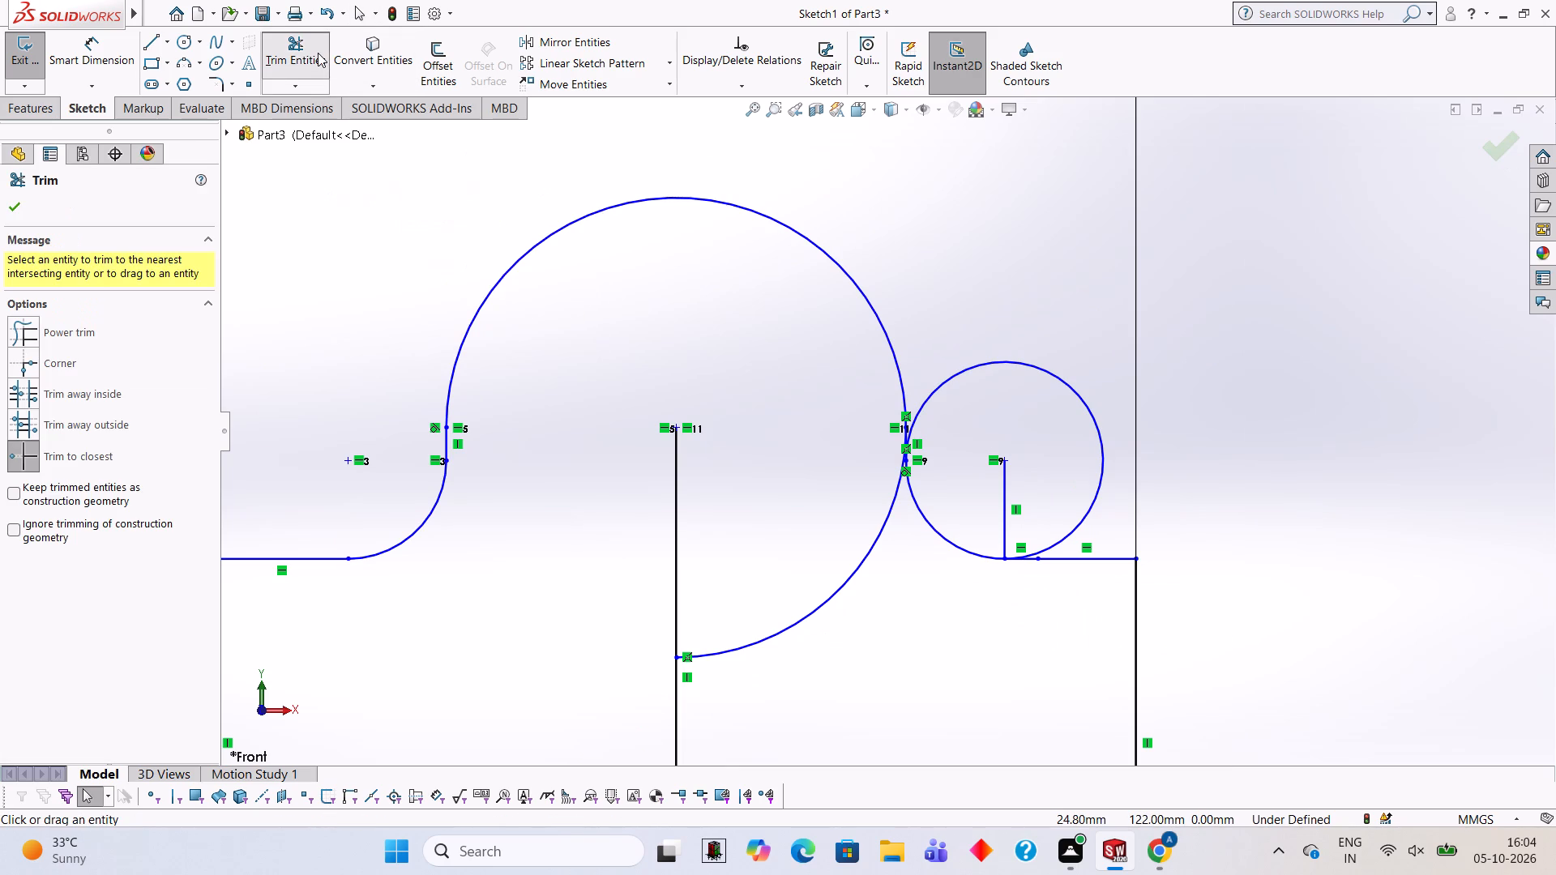
left_click(981, 364)
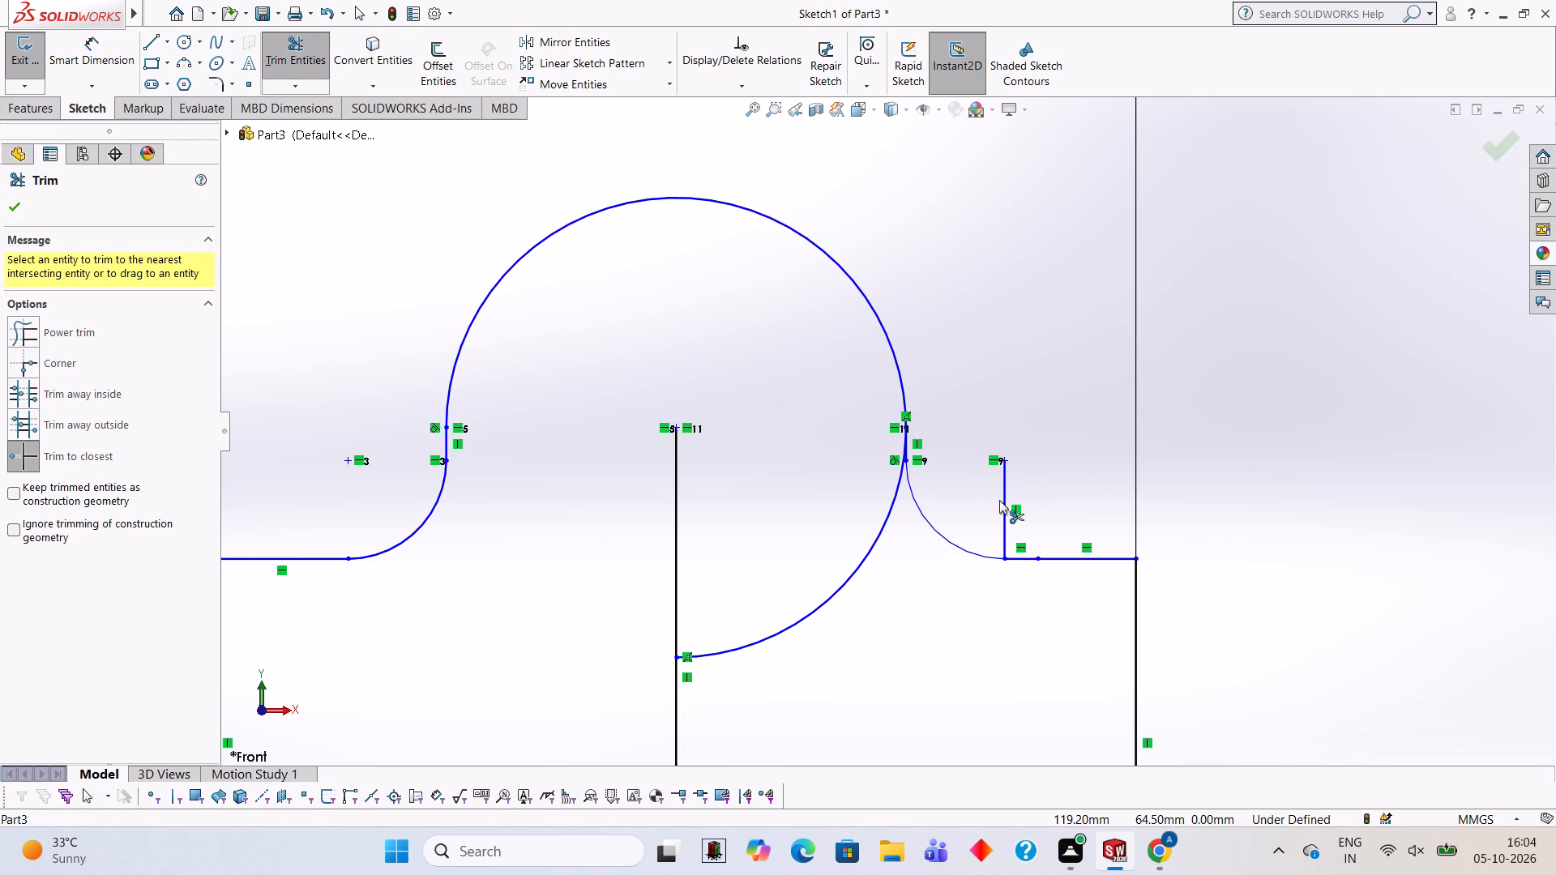
left_click(1004, 502)
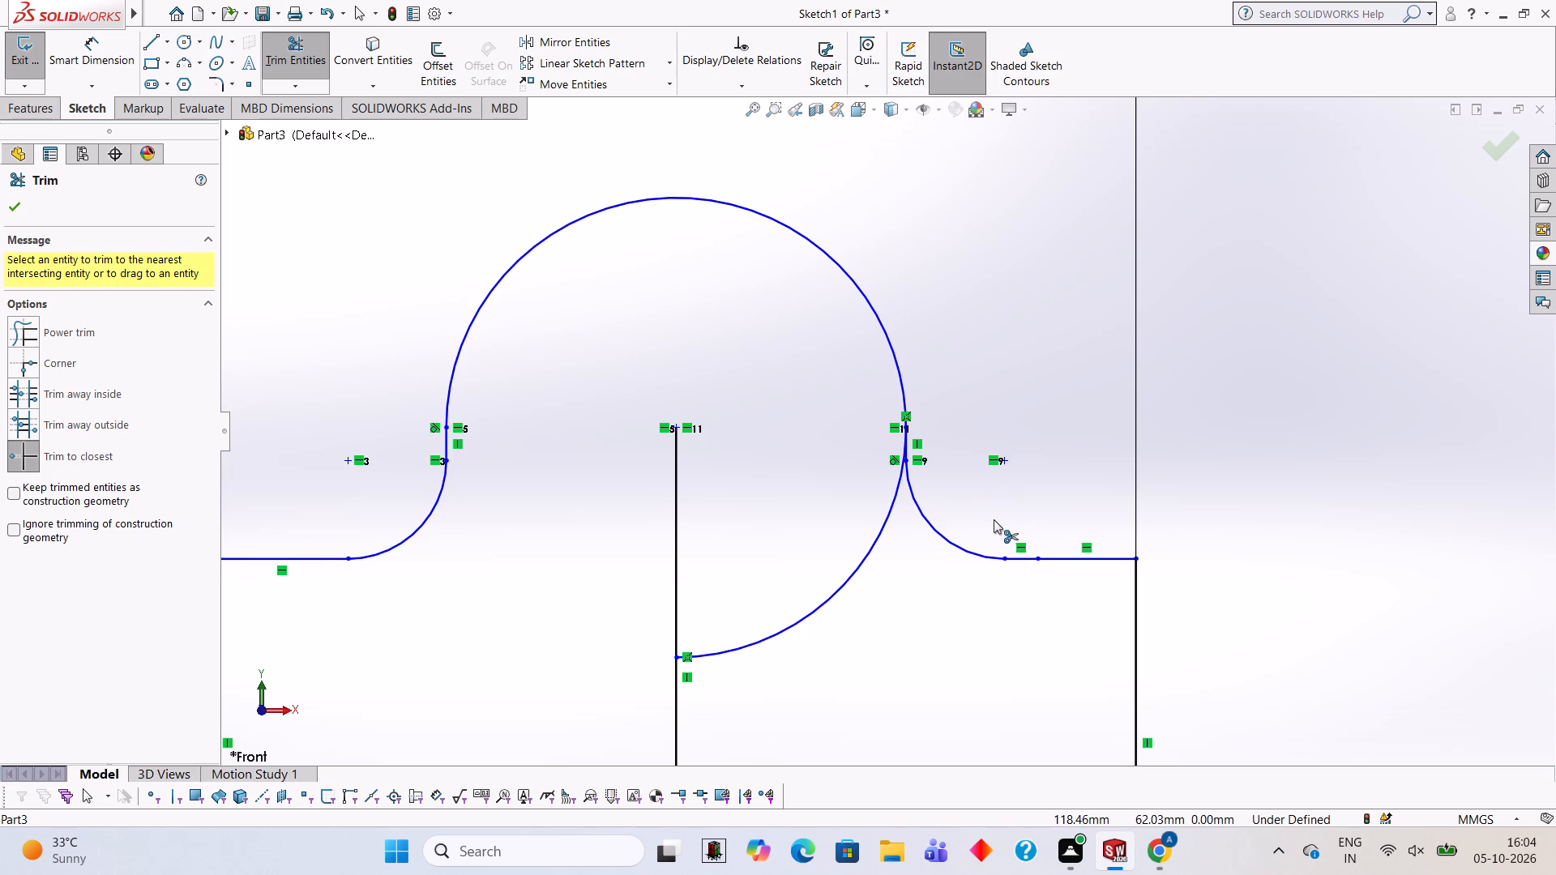
Trim away the large circle's remaining lower arc and the vertical centre line, leaving one closed outer profile.
left_click(808, 619)
scroll(877, 557, "up", 2)
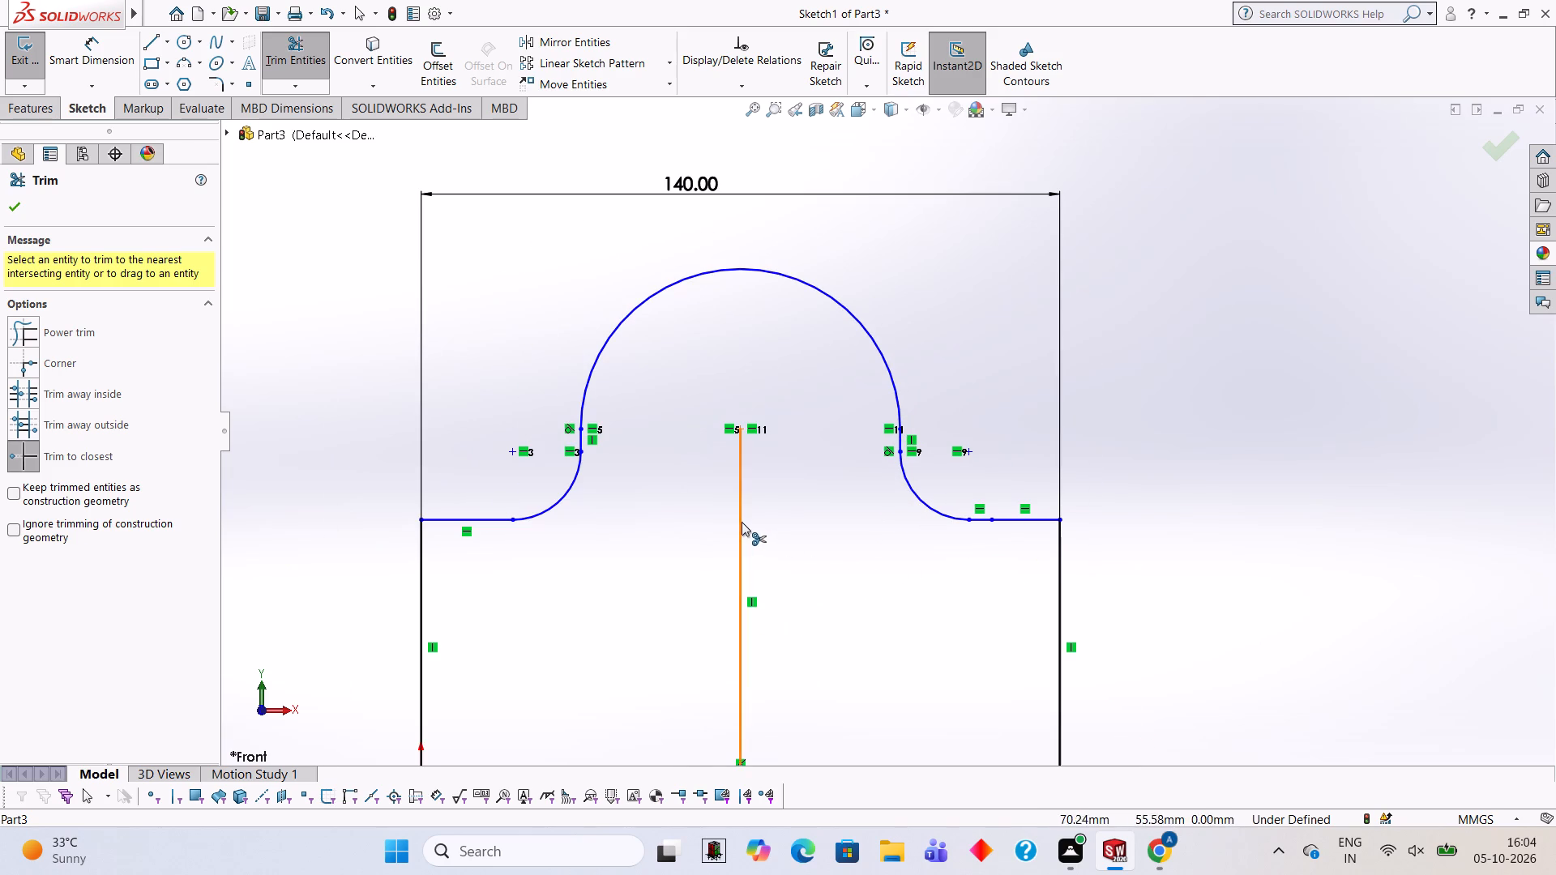
left_click(741, 521)
scroll(955, 559, "up", 3)
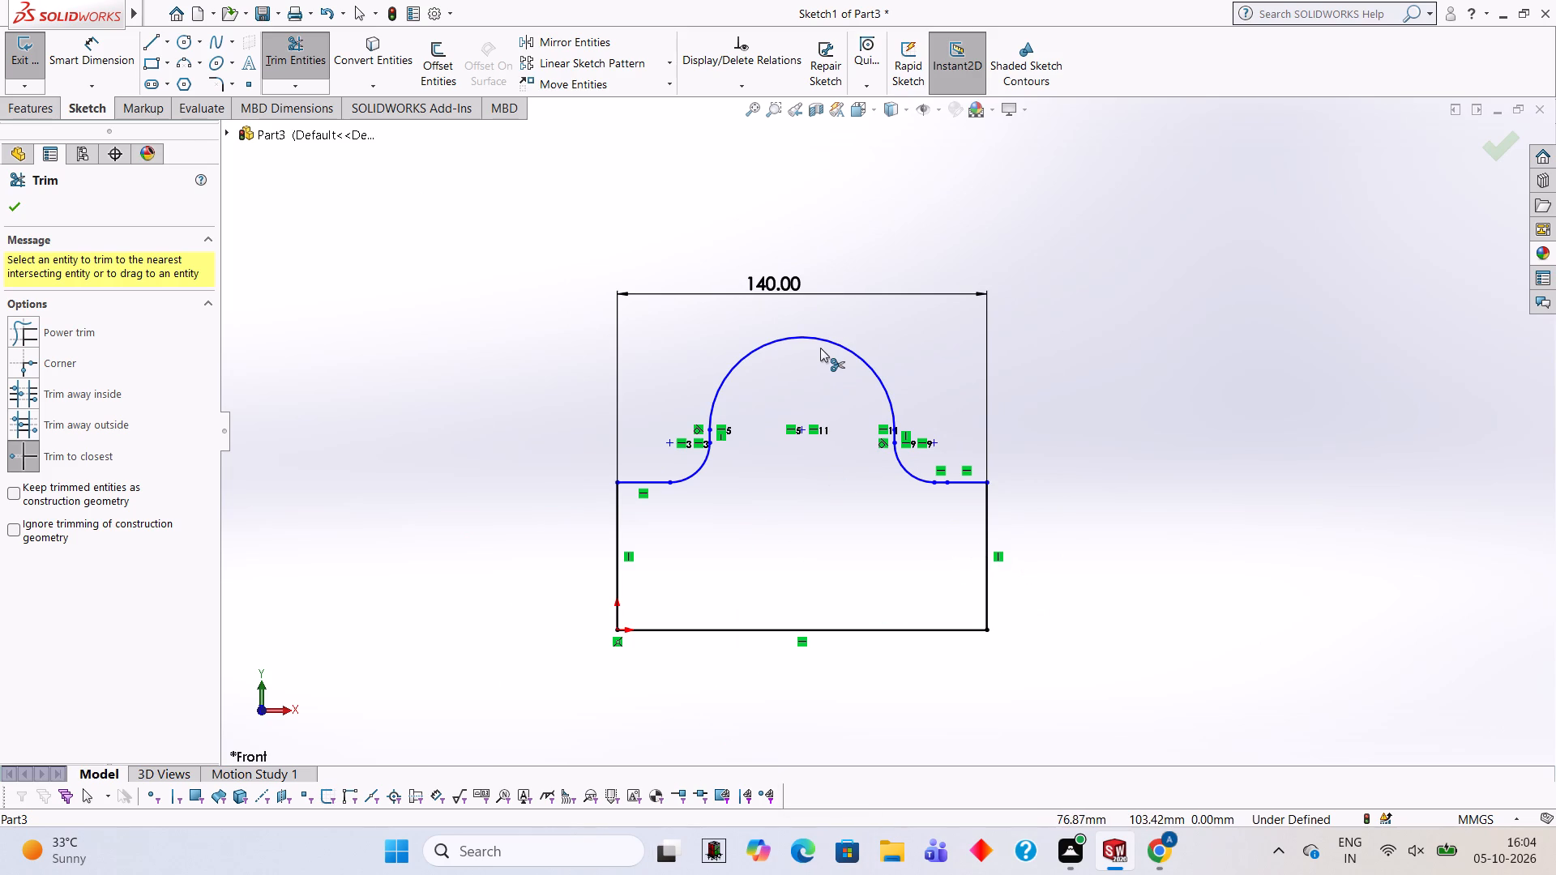
Extrude the closed profile as a boss with a blind depth of 30 mm from the sketch plane.
left_click(41, 102)
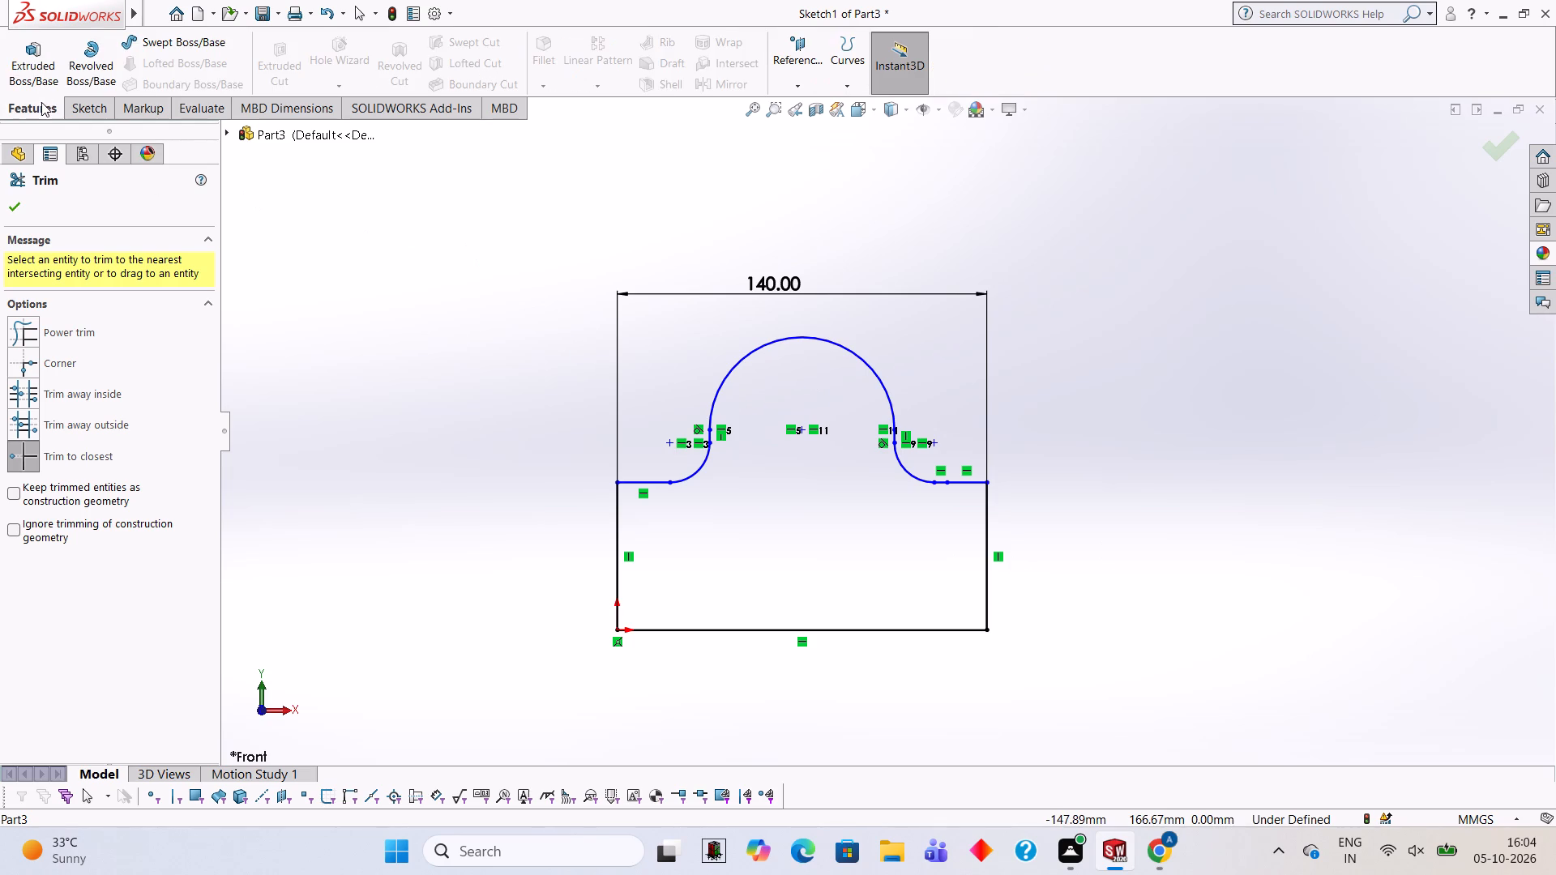
left_click(41, 74)
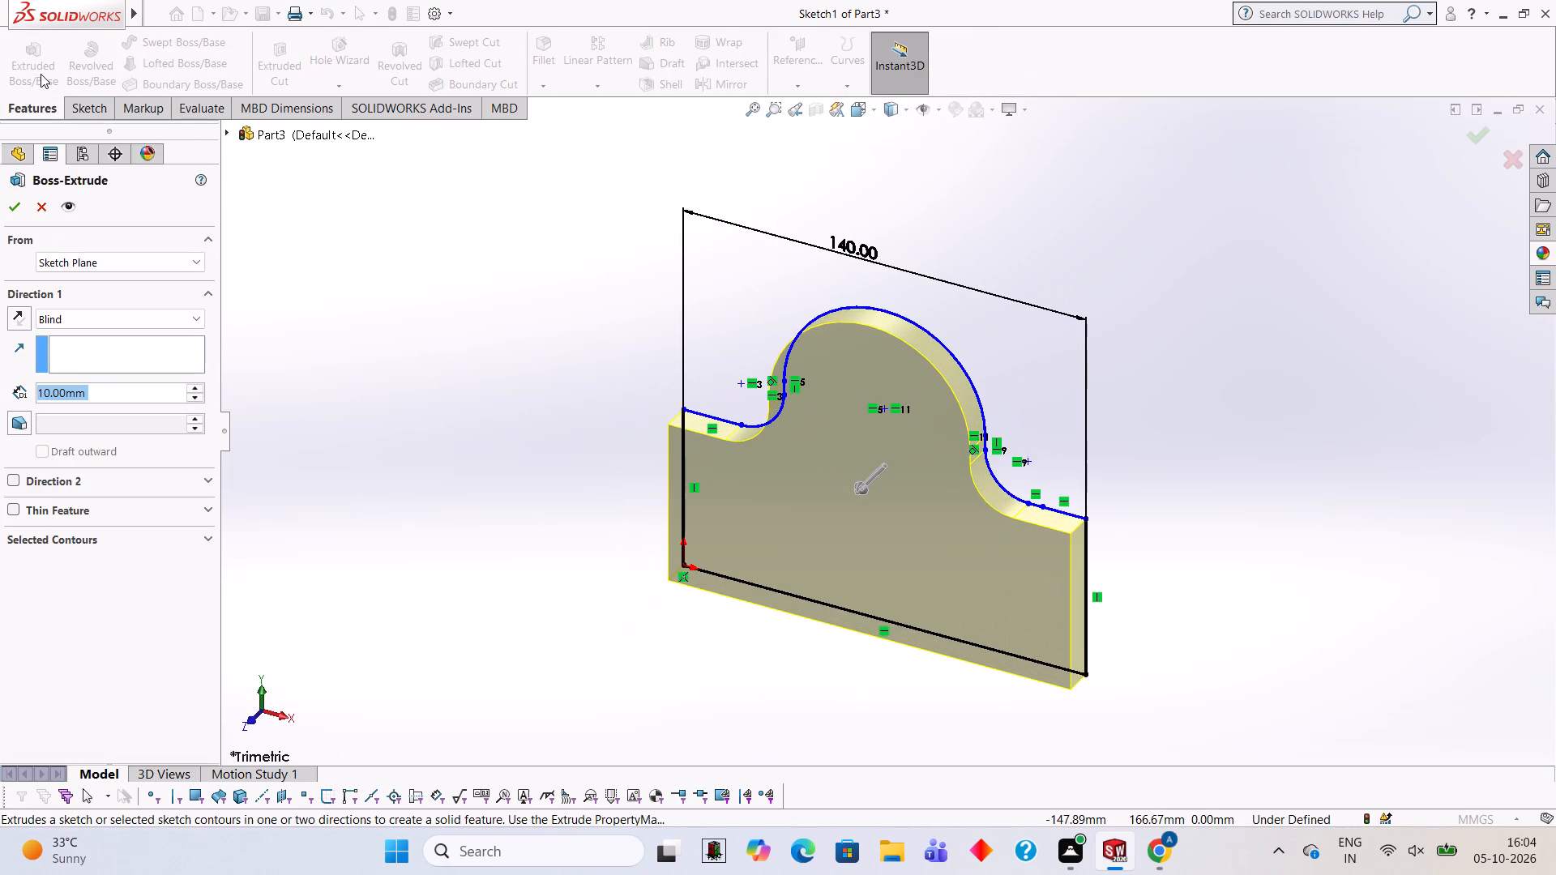
type("30")
key("Return")
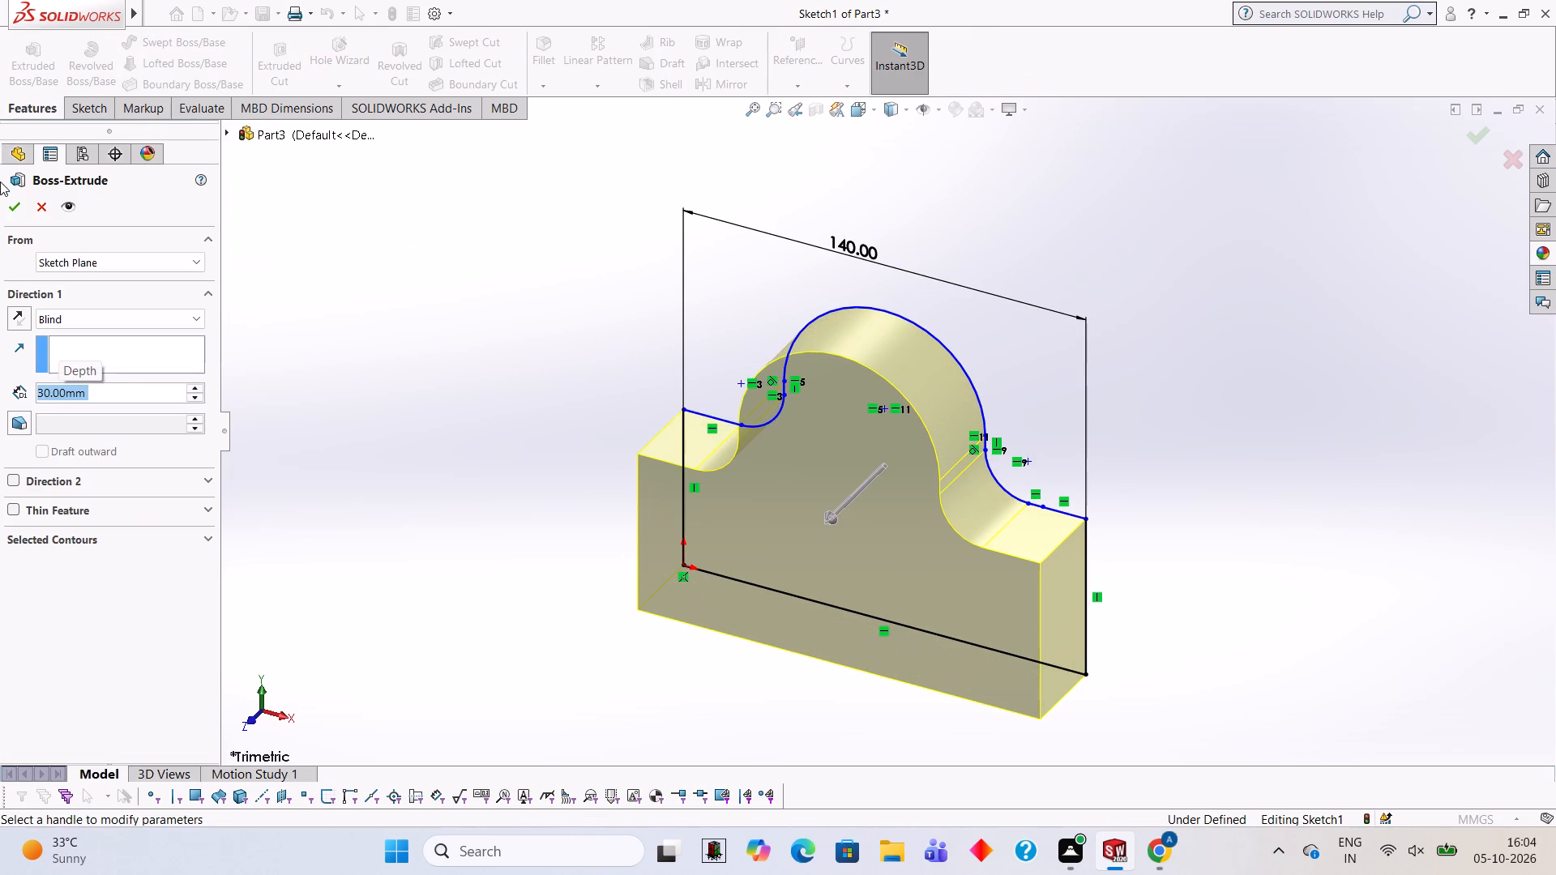
left_click(21, 207)
left_click(301, 280)
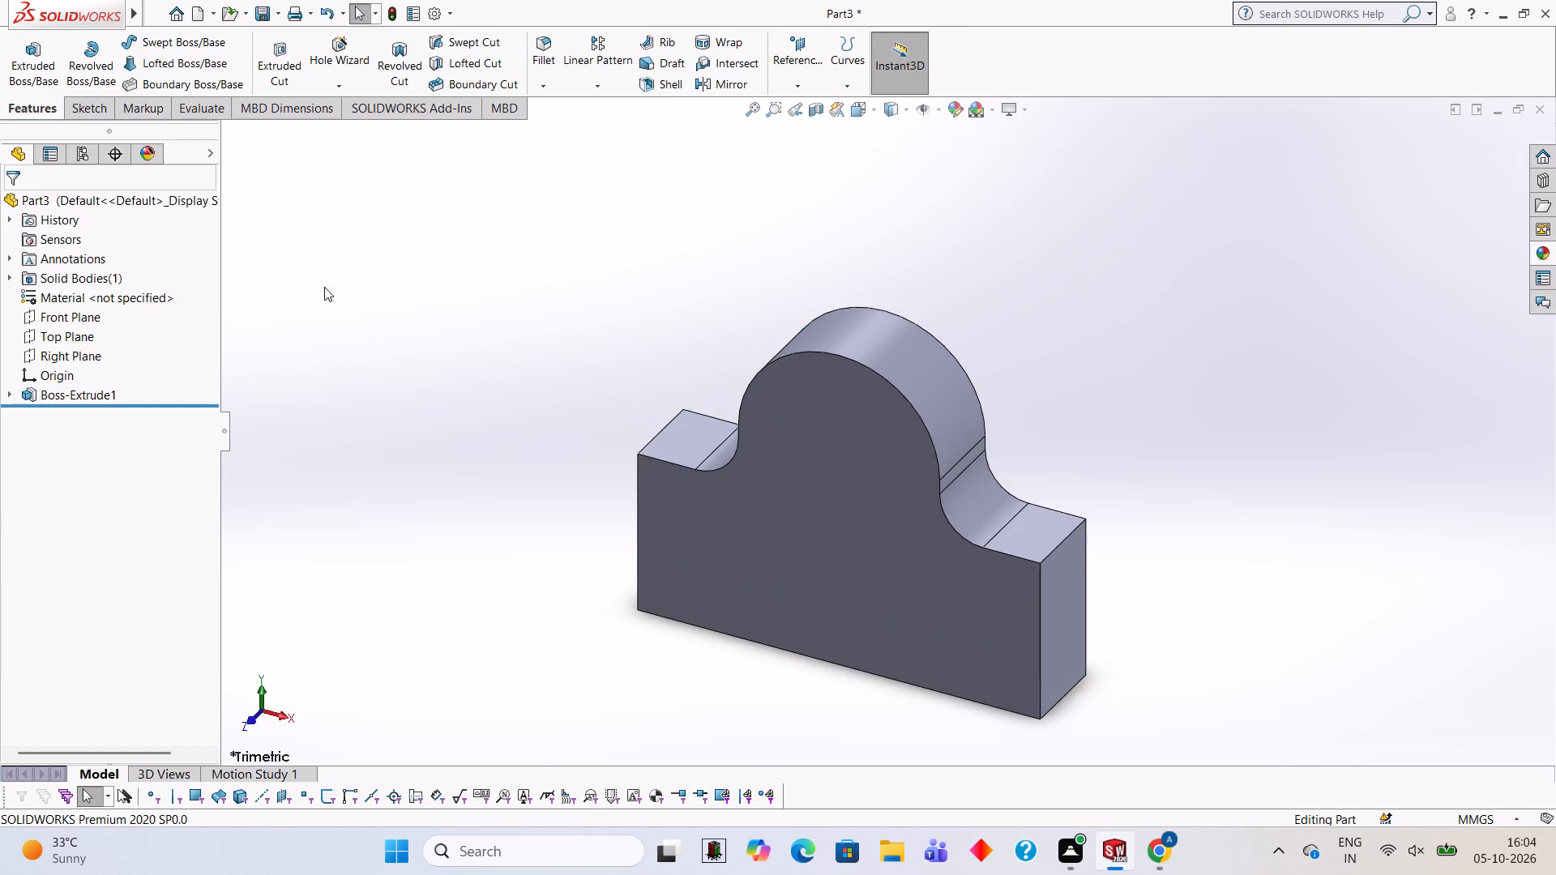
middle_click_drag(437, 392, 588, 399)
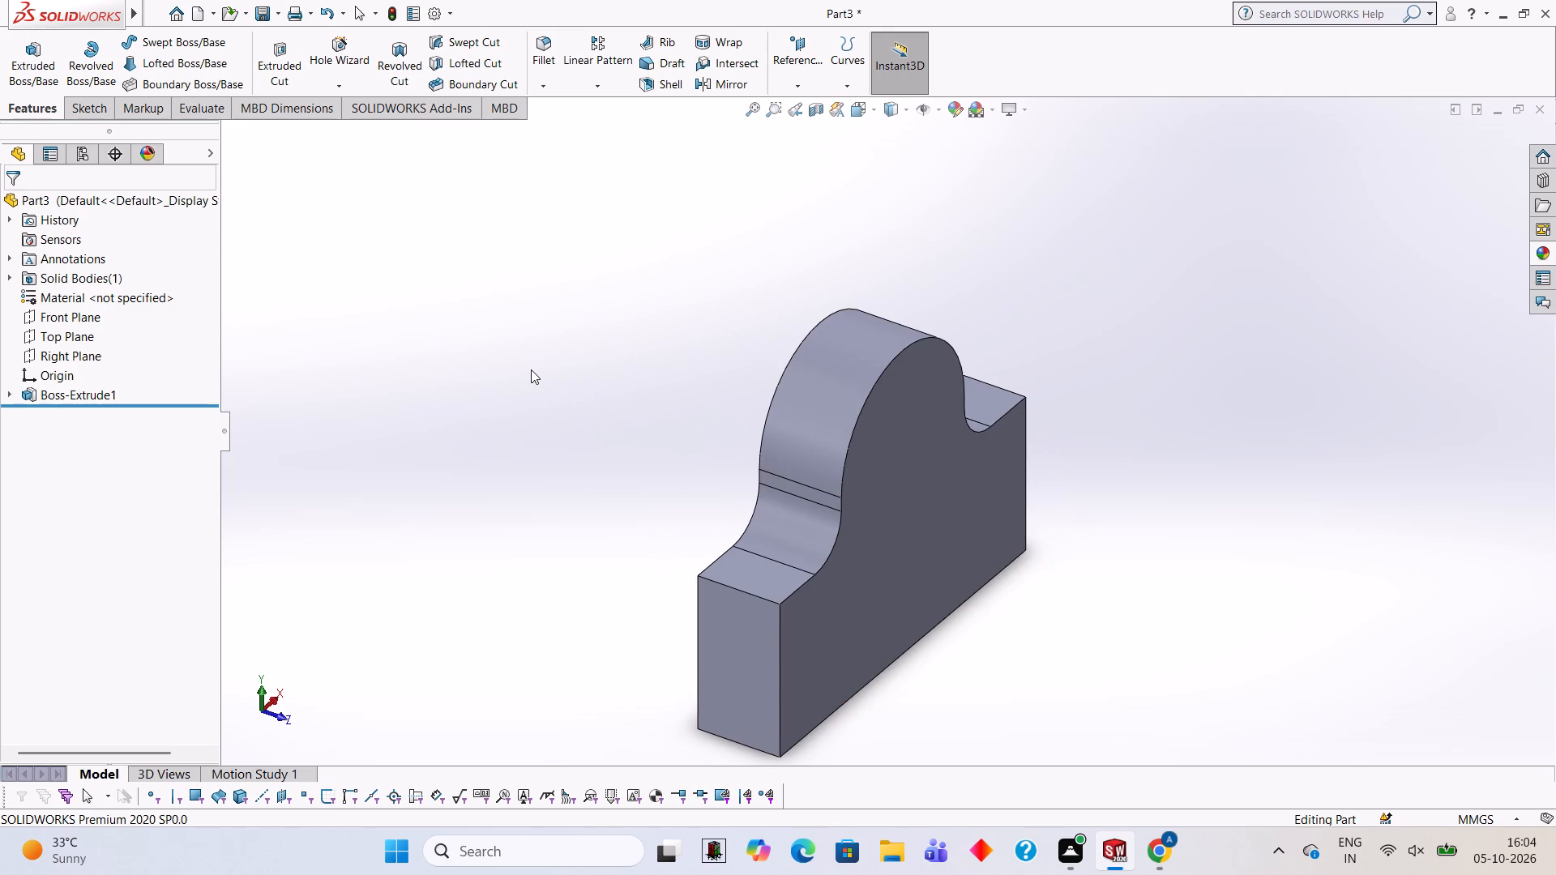
Sketch a 20 mm radius circle on the part's front face, concentric with the dome arc.
middle_click_drag(982, 302, 942, 280)
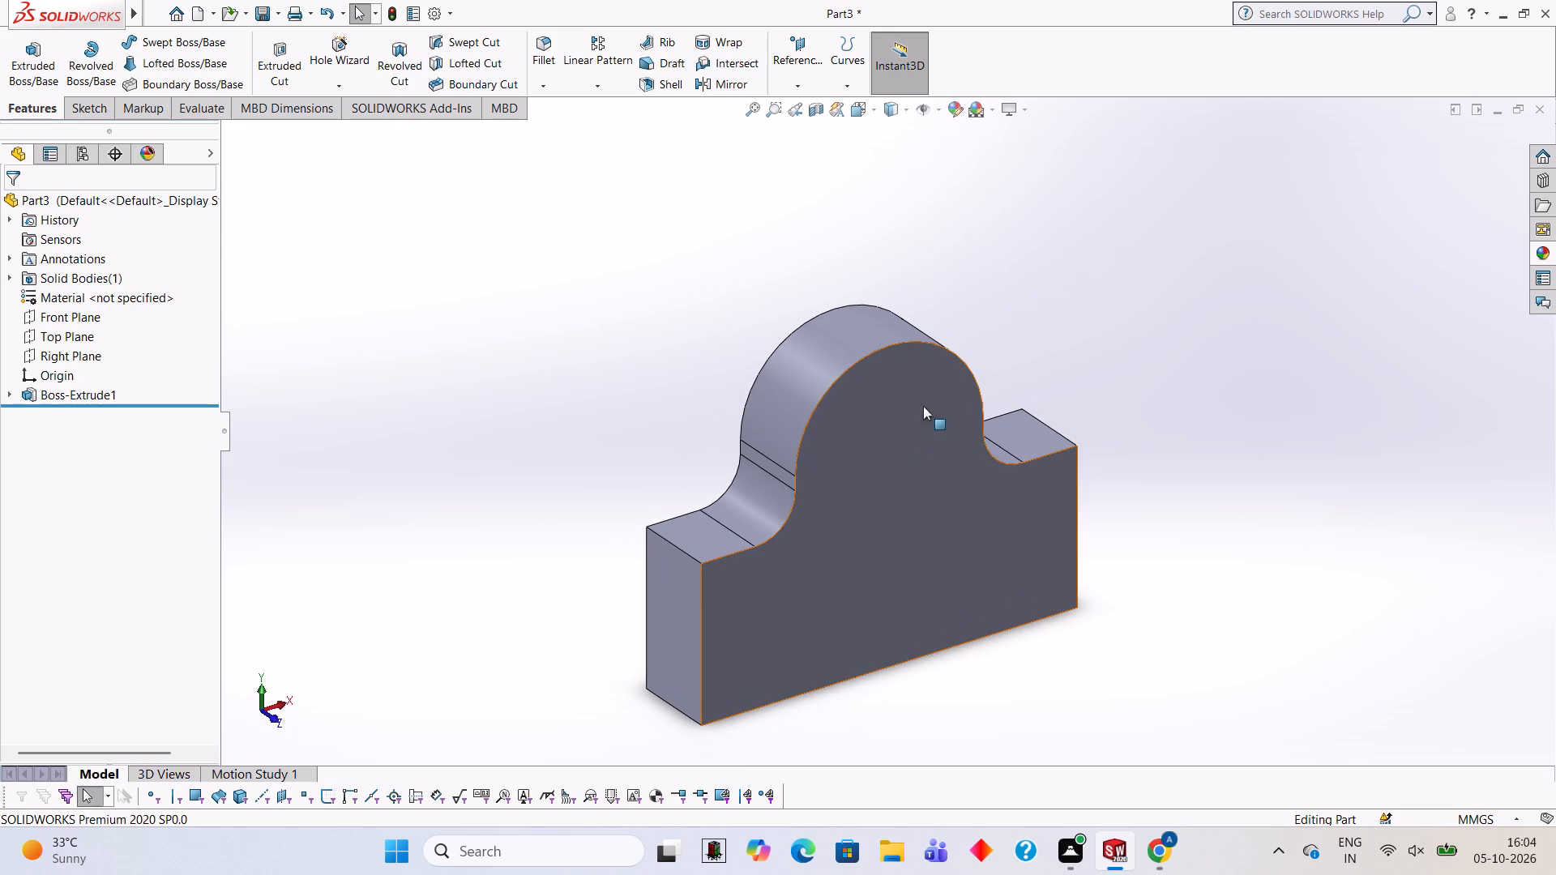
left_click(906, 460)
left_click(972, 423)
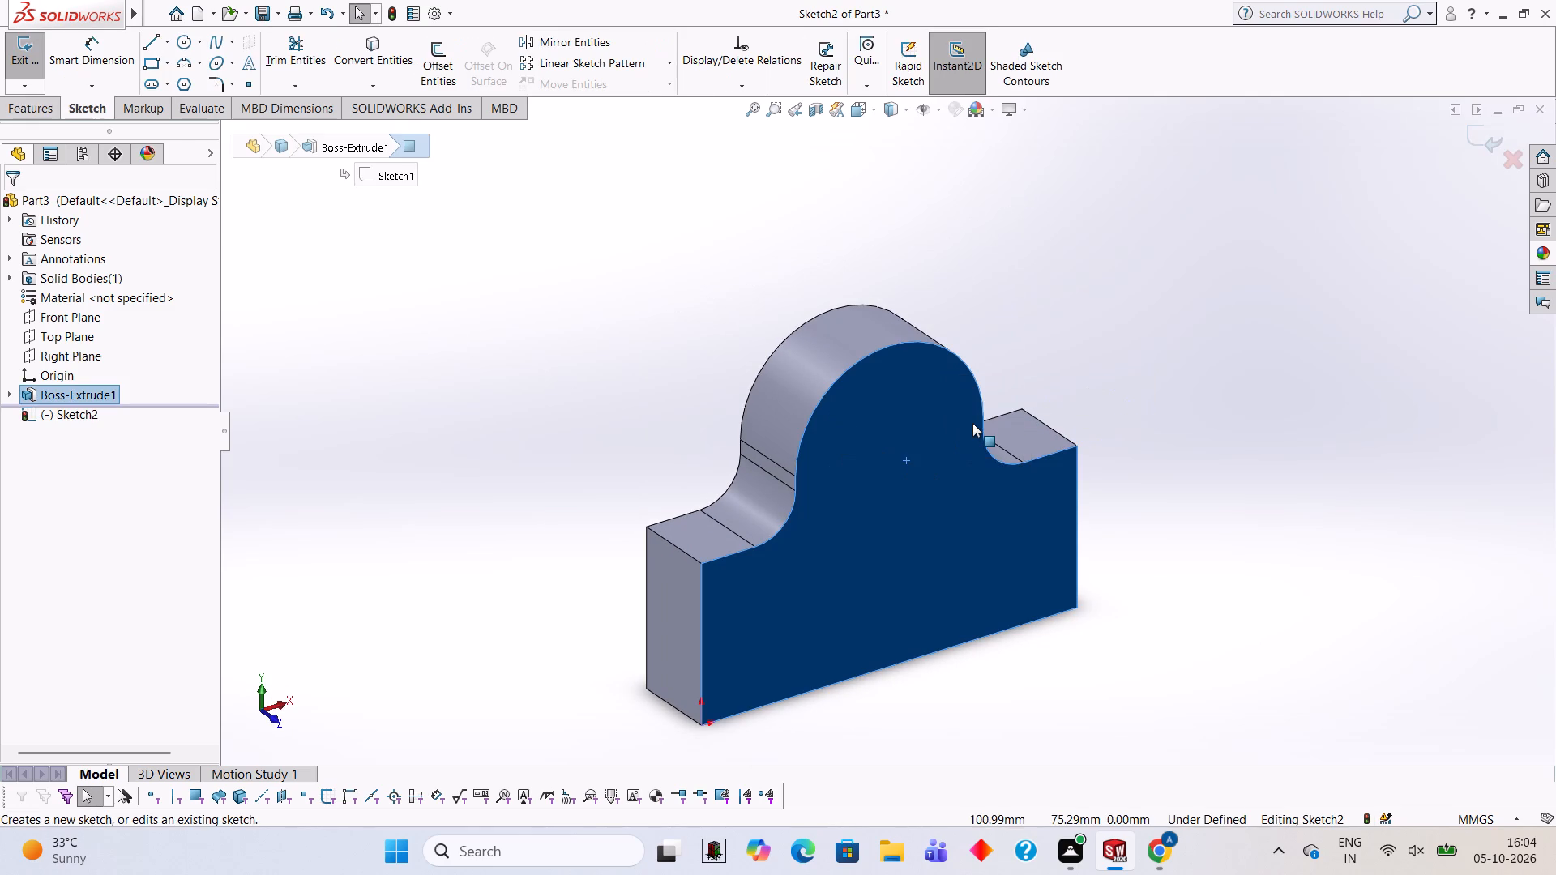
key("ctrl+8")
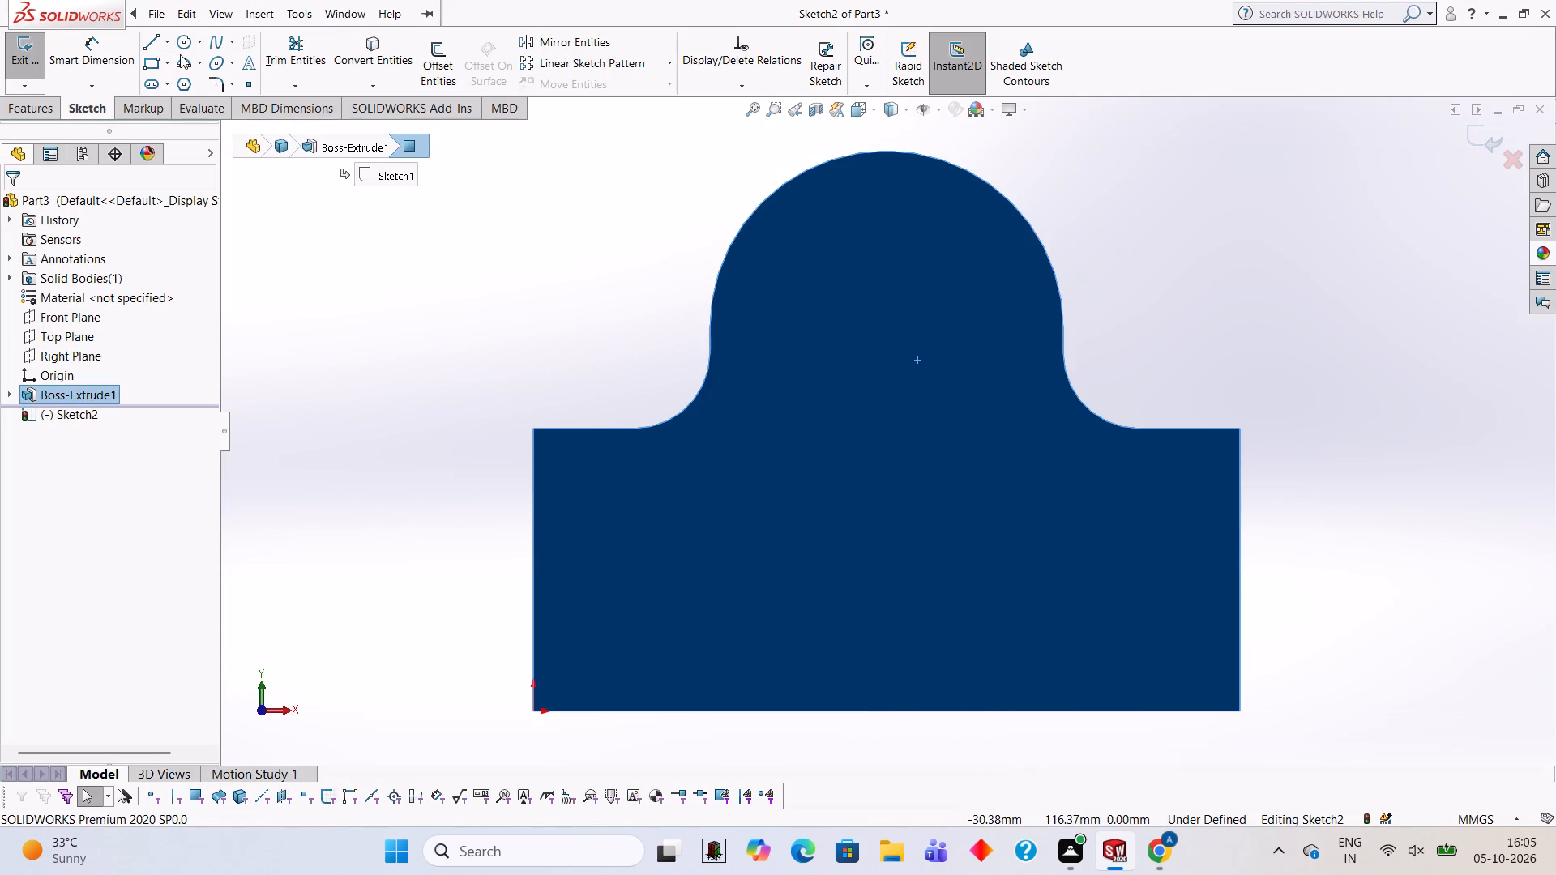
left_click(180, 45)
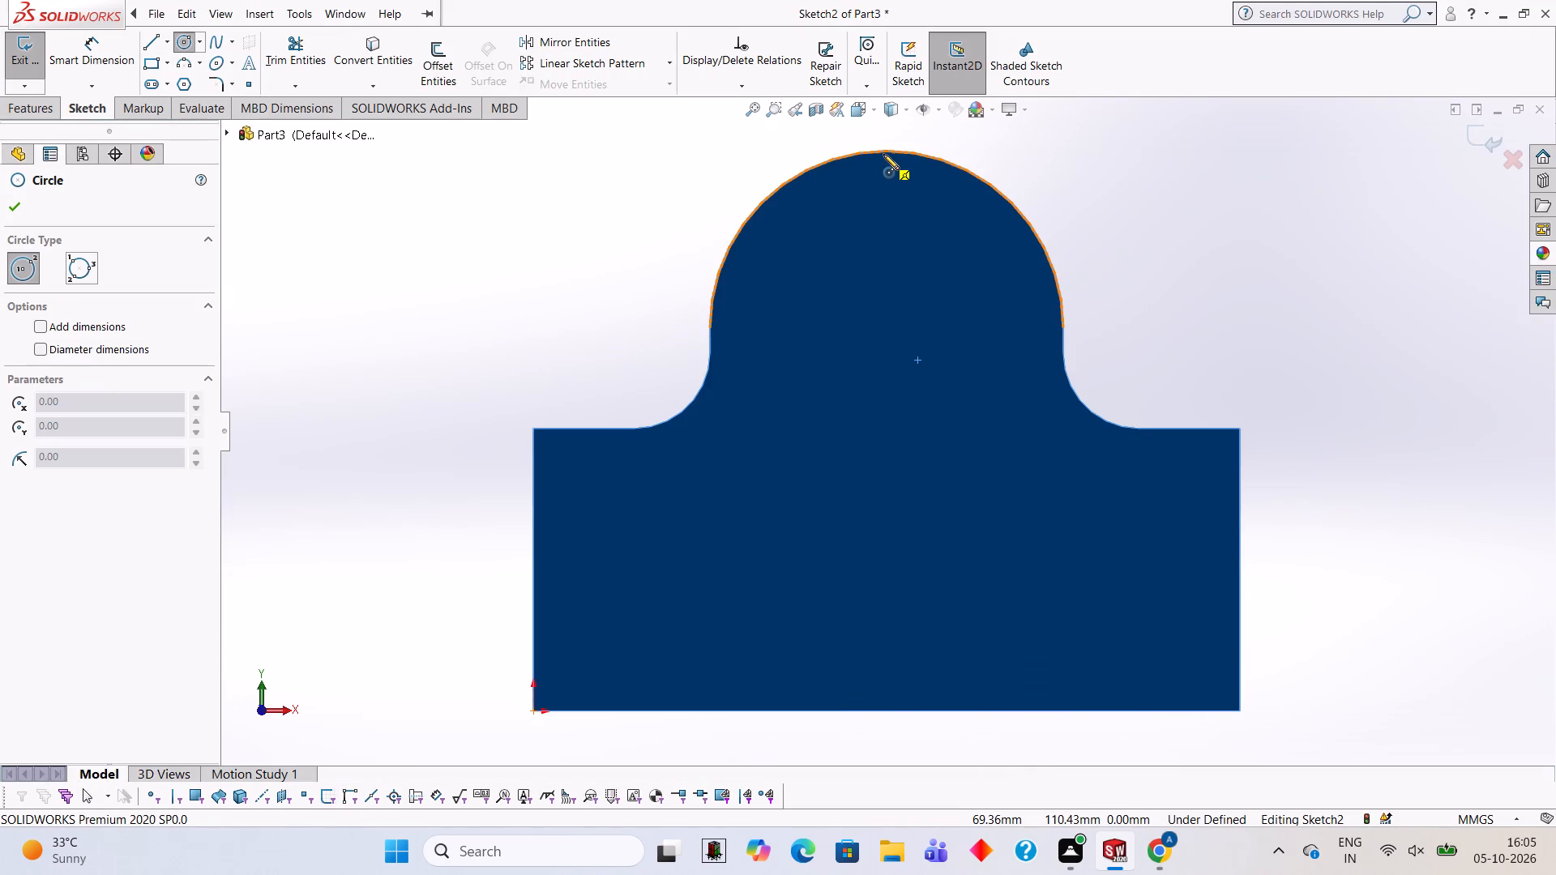
left_click(888, 327)
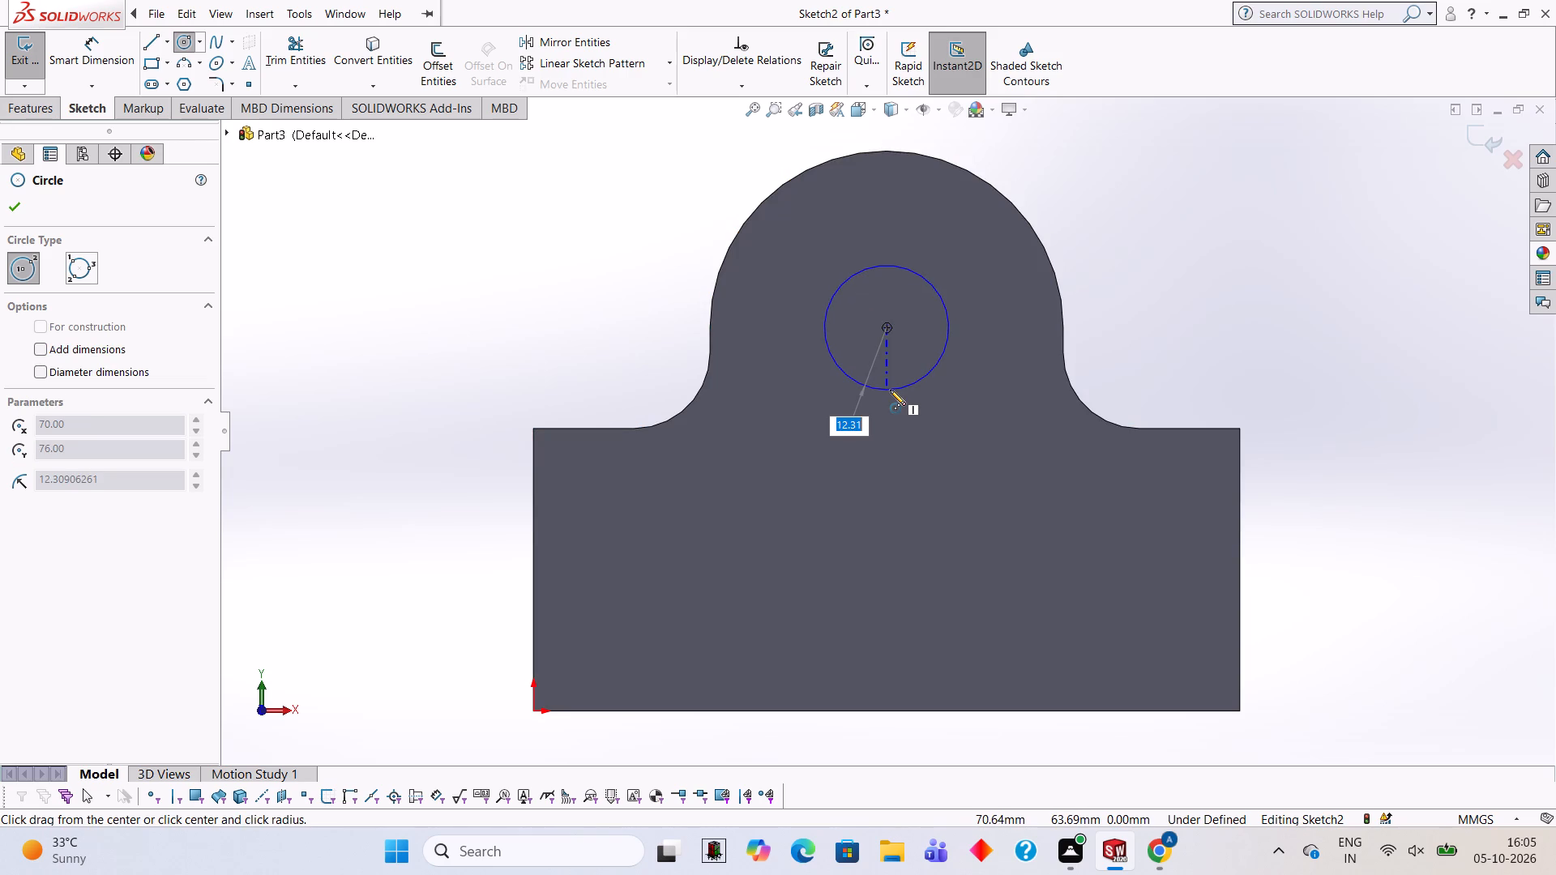
type("20")
key("Return")
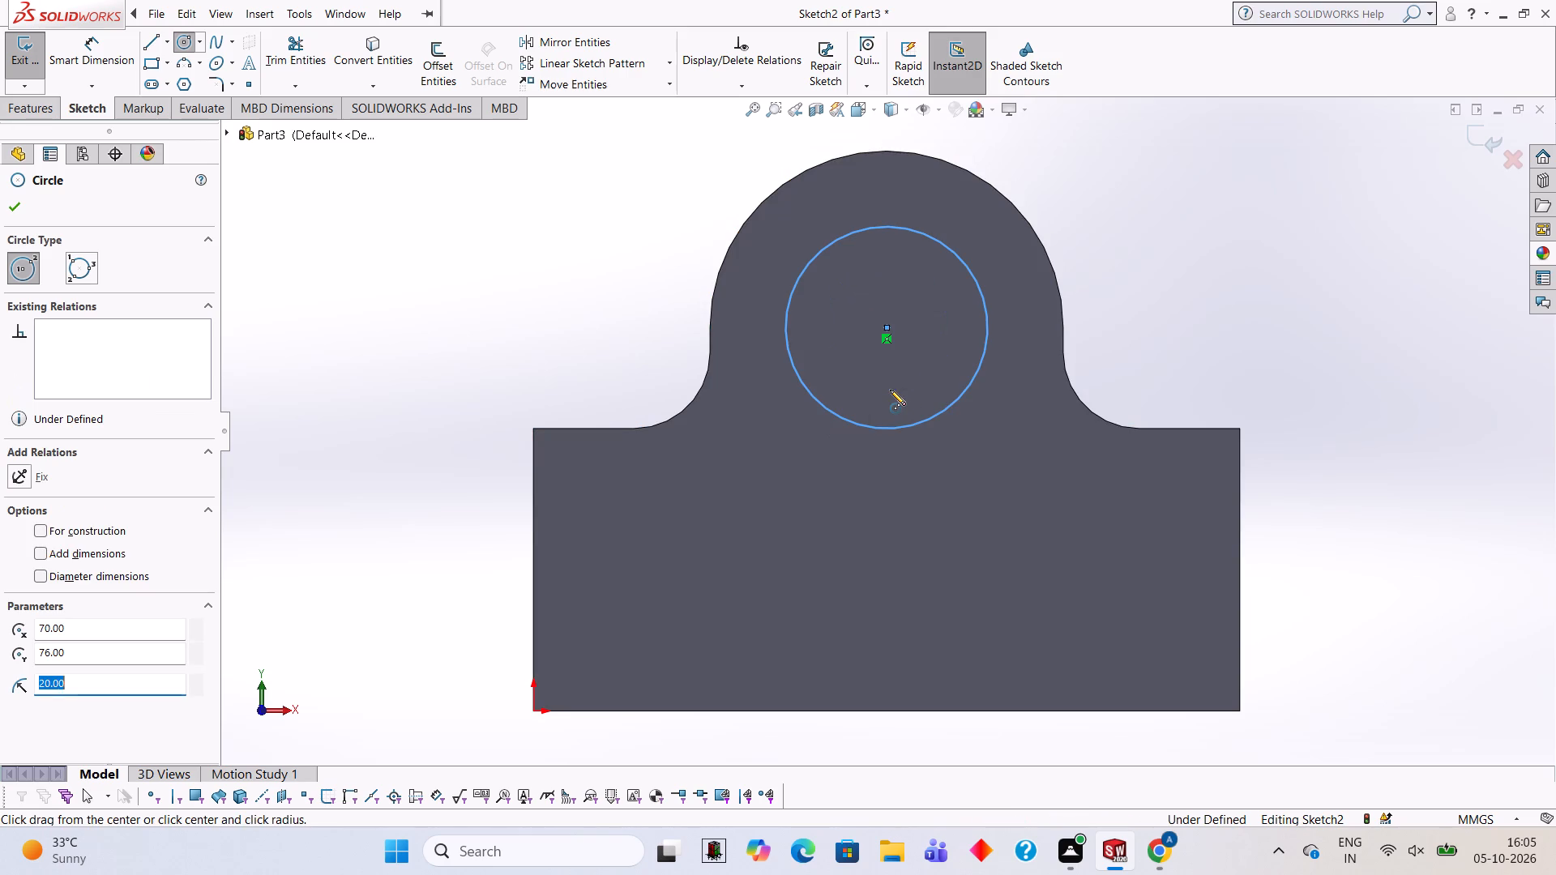
Cut-extrude the circle through the body with a blind depth of 30 mm from the sketch plane.
middle_click_drag(1041, 224, 1118, 306)
left_click(36, 101)
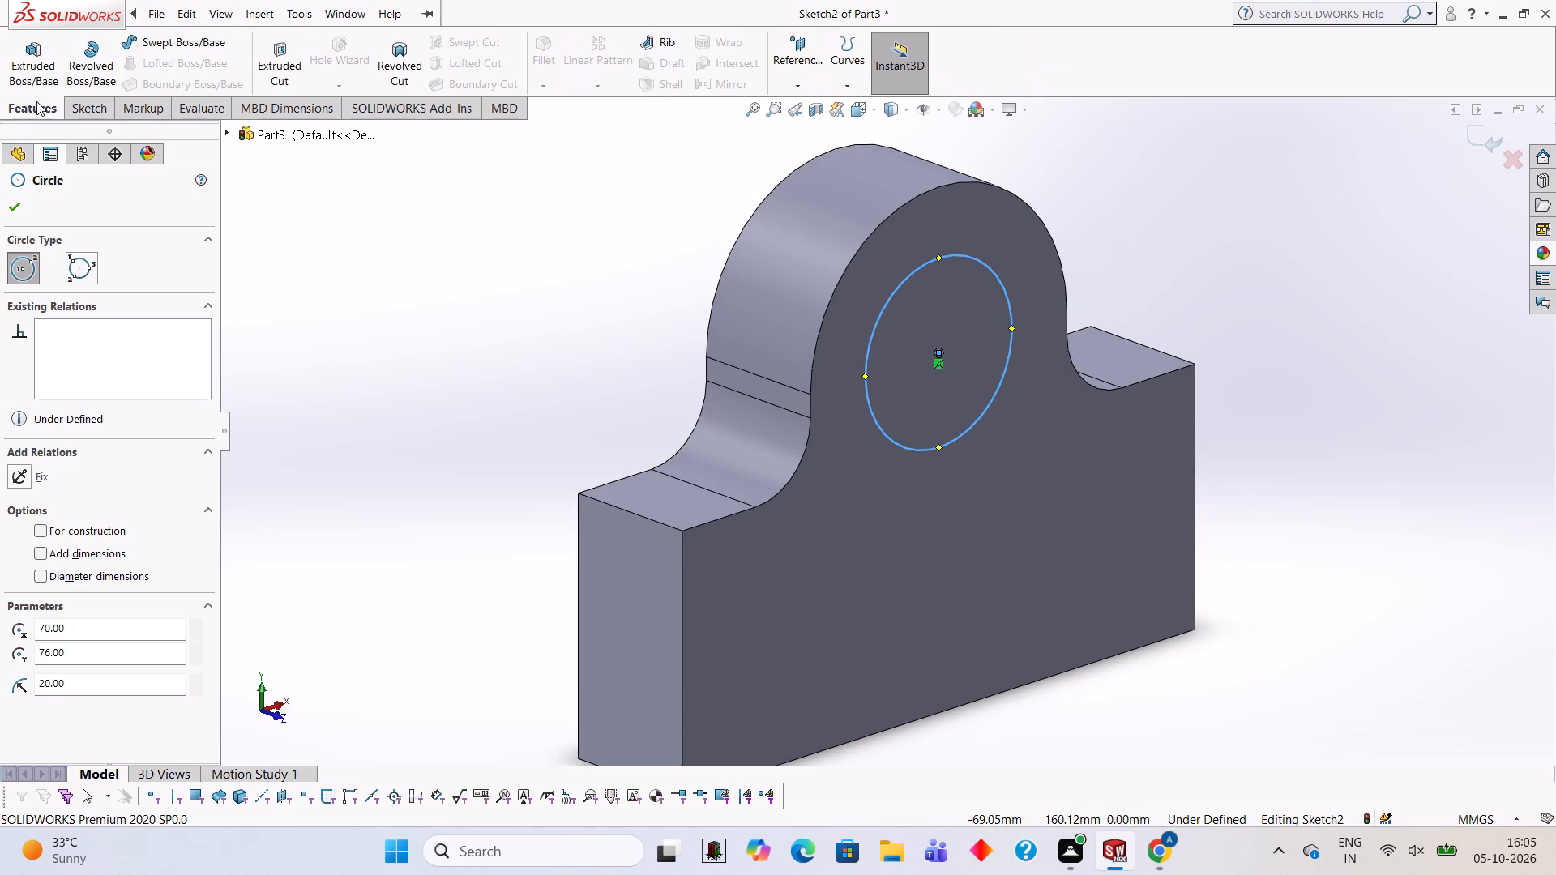
left_click(284, 70)
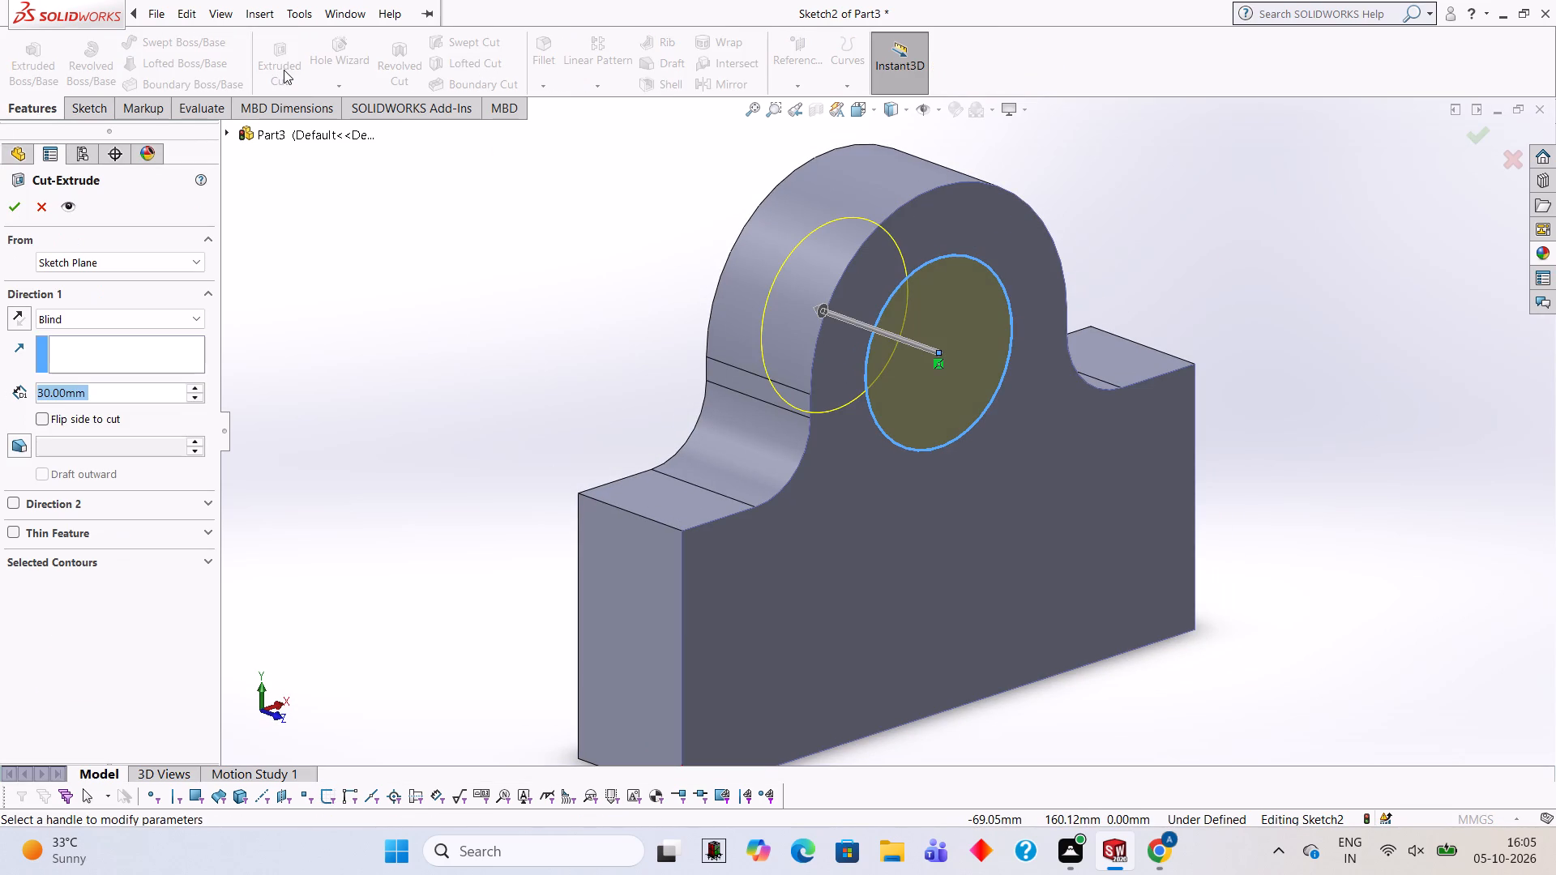
left_click(365, 330)
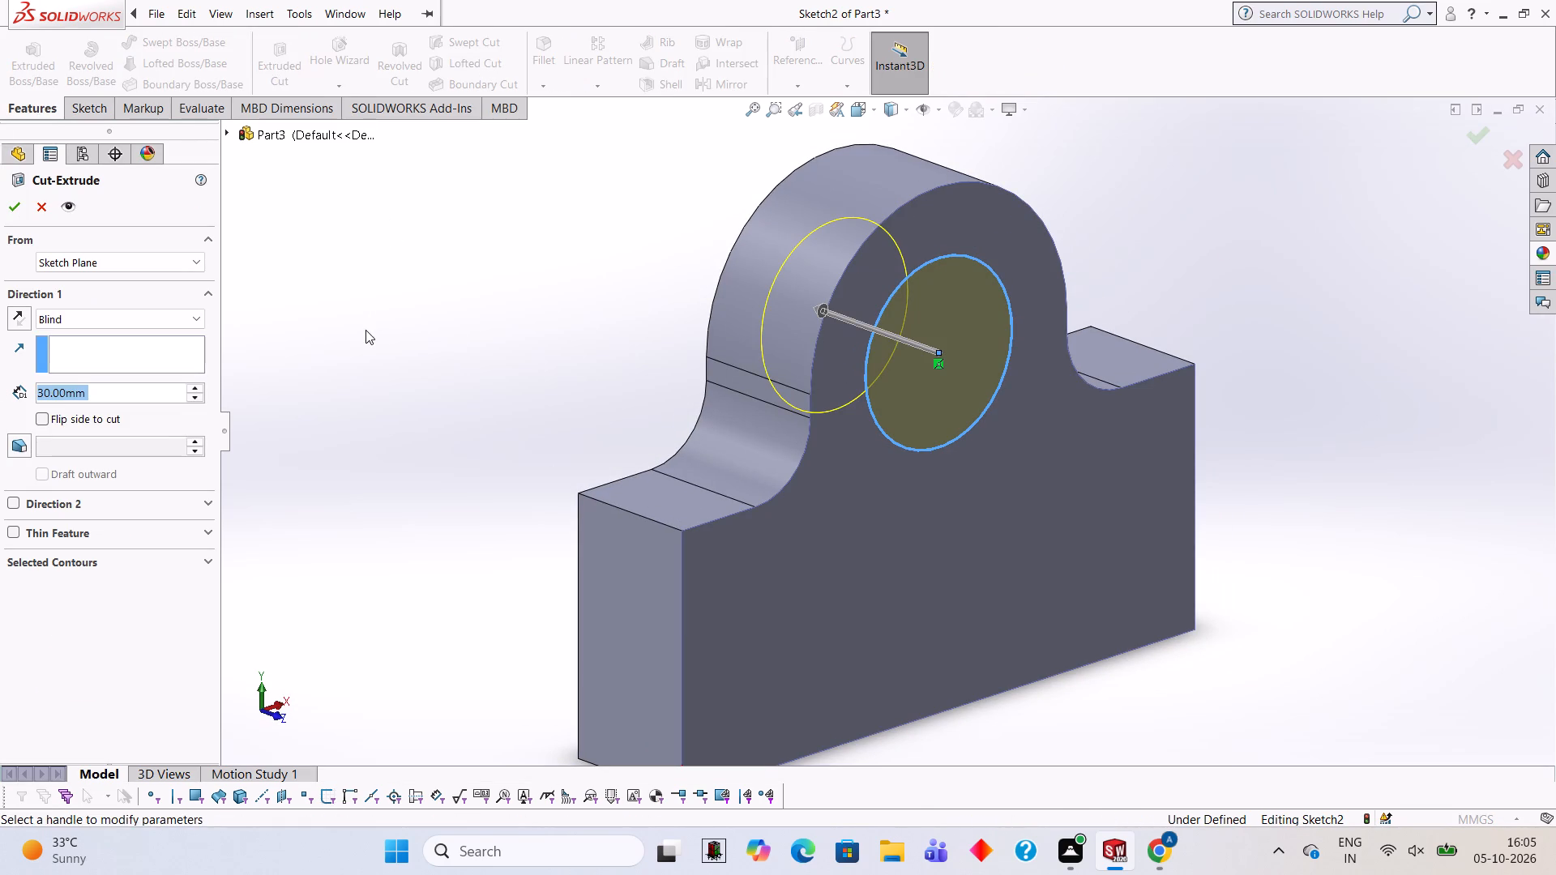
middle_click_drag(393, 347, 489, 400)
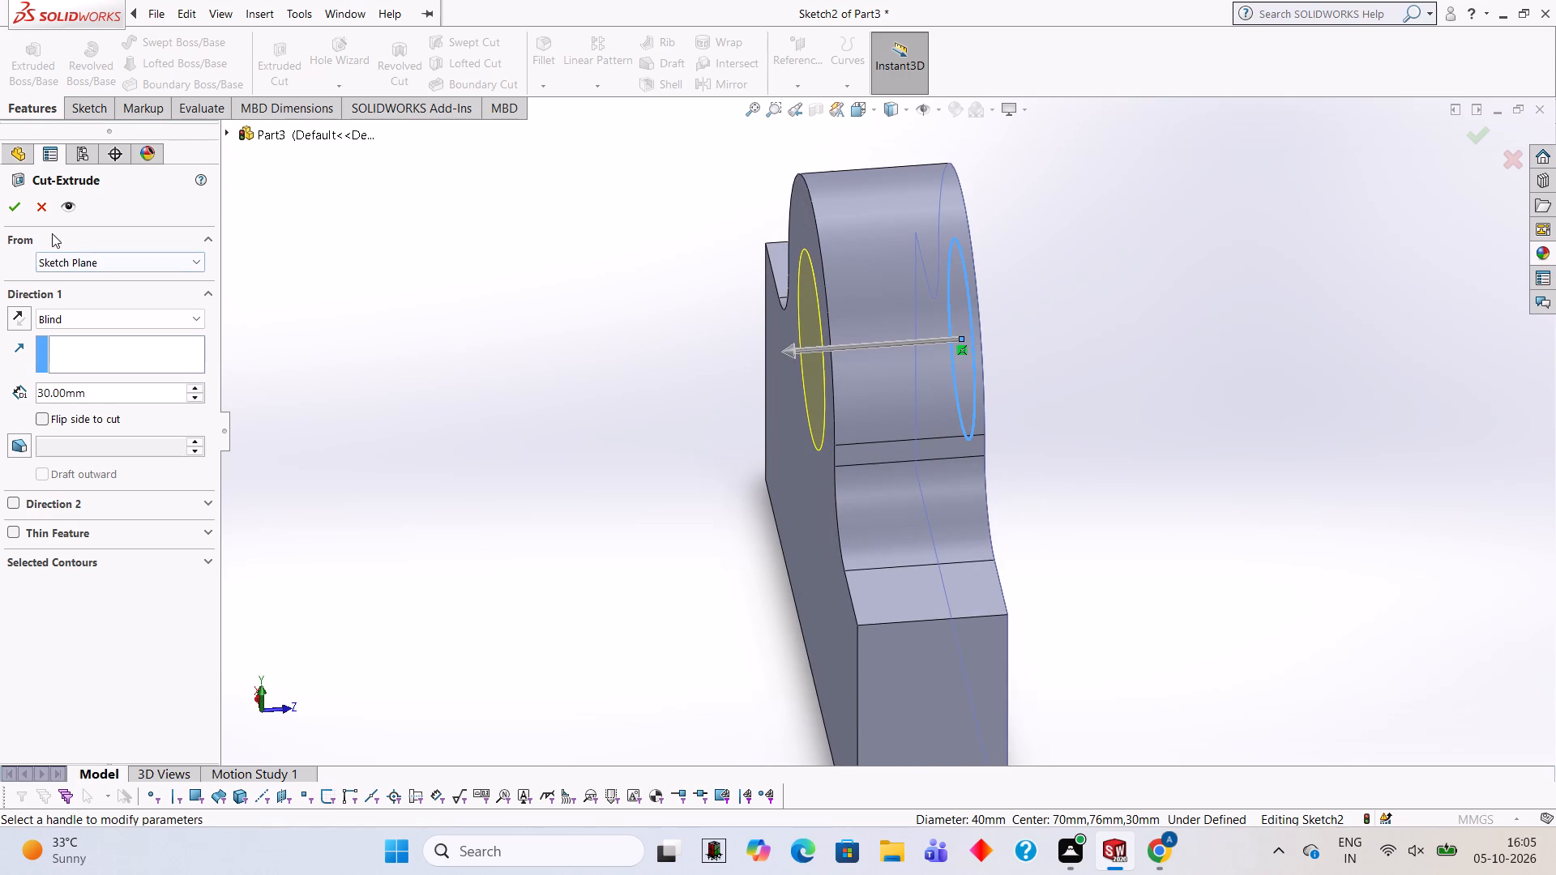
left_click(15, 205)
left_click(277, 267)
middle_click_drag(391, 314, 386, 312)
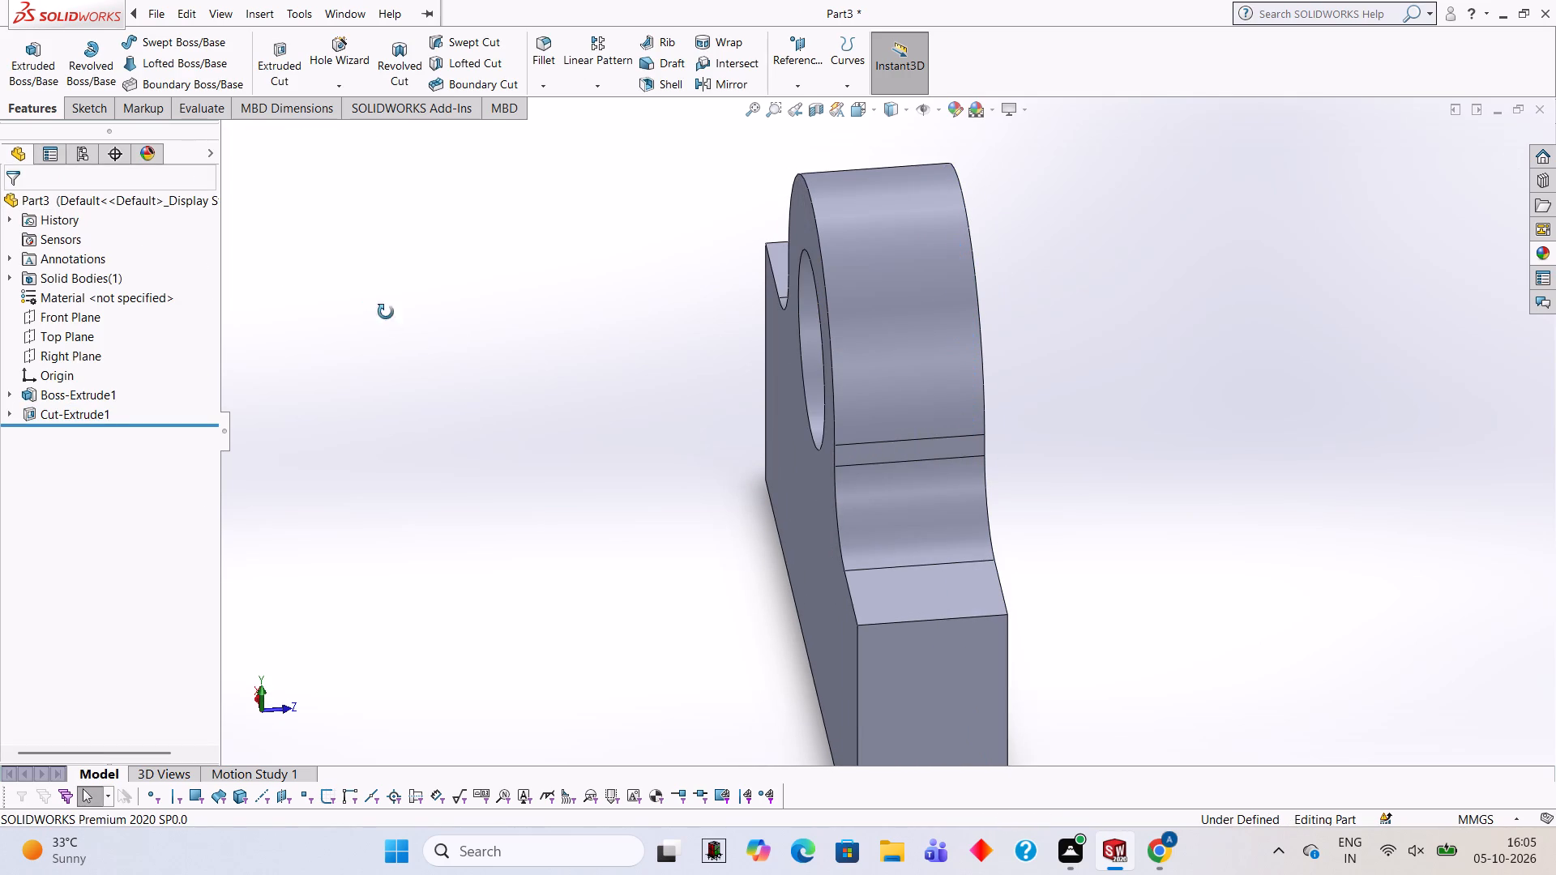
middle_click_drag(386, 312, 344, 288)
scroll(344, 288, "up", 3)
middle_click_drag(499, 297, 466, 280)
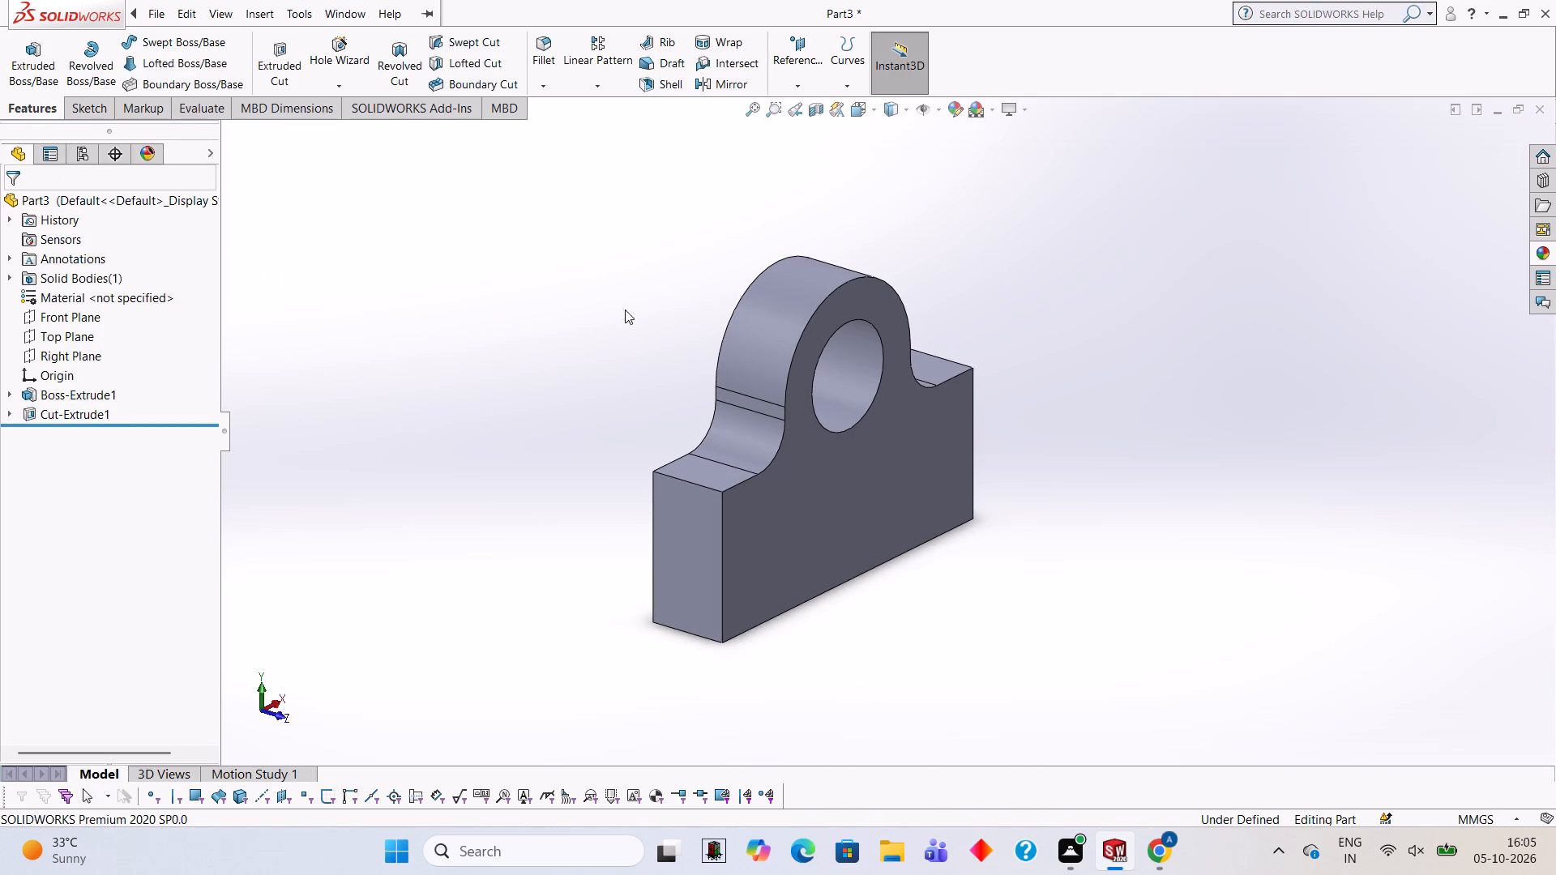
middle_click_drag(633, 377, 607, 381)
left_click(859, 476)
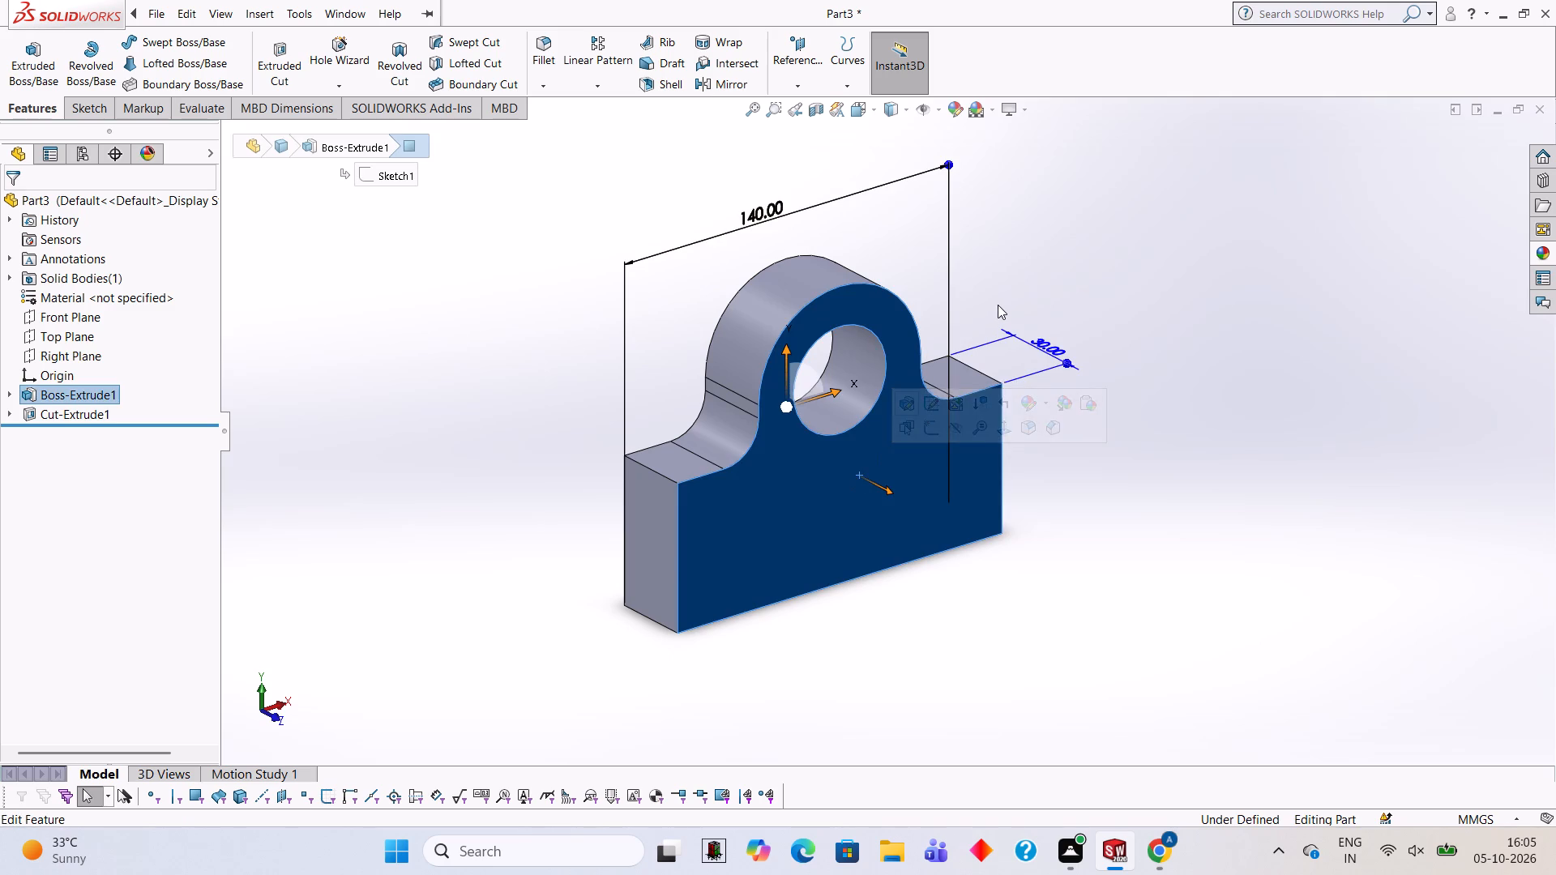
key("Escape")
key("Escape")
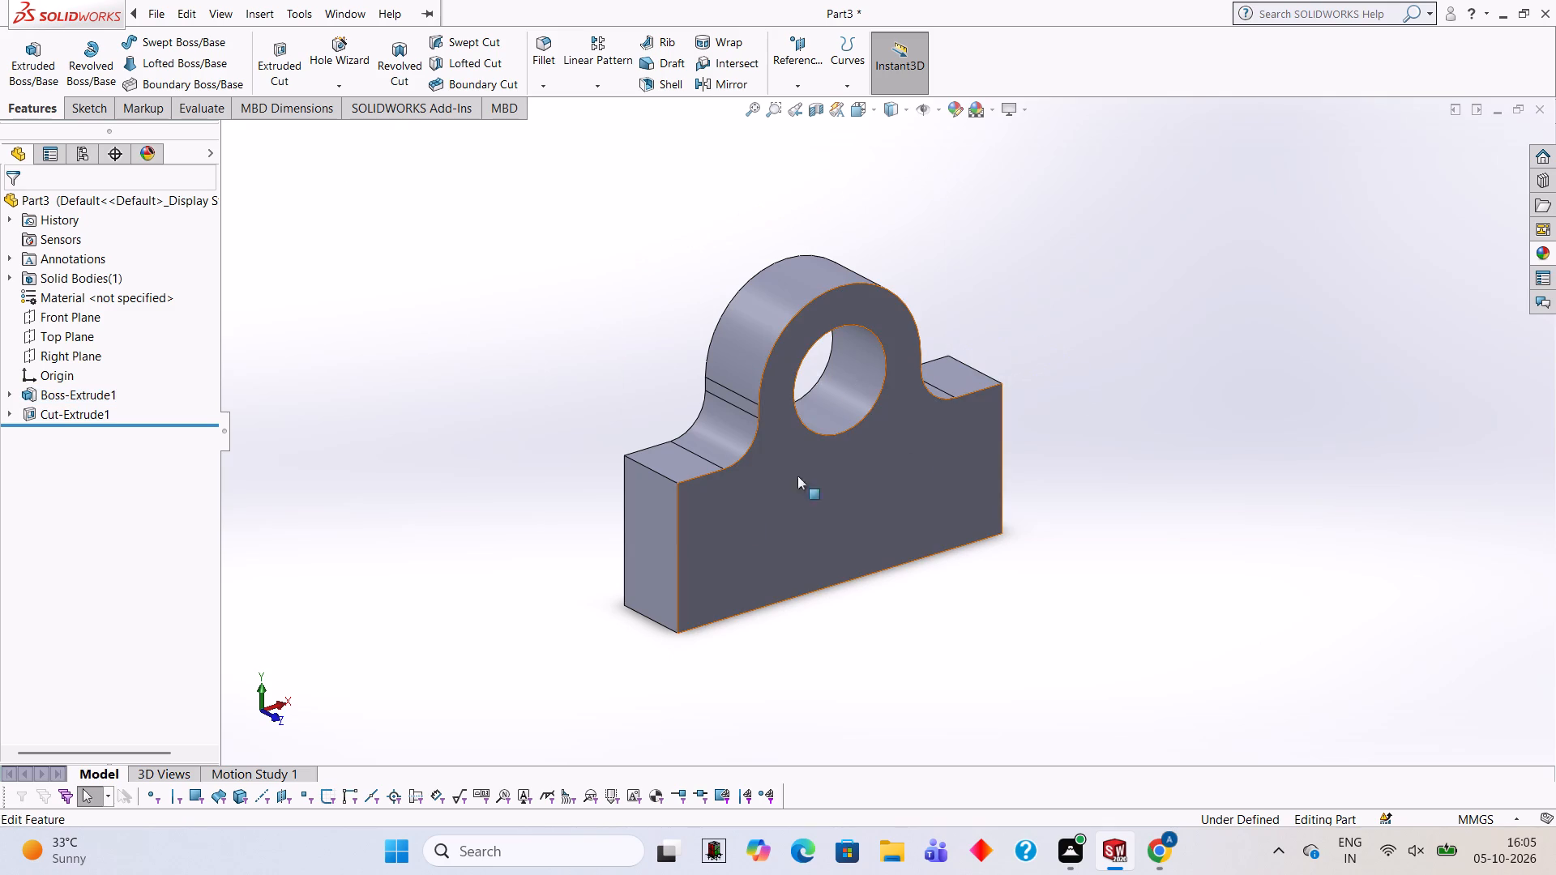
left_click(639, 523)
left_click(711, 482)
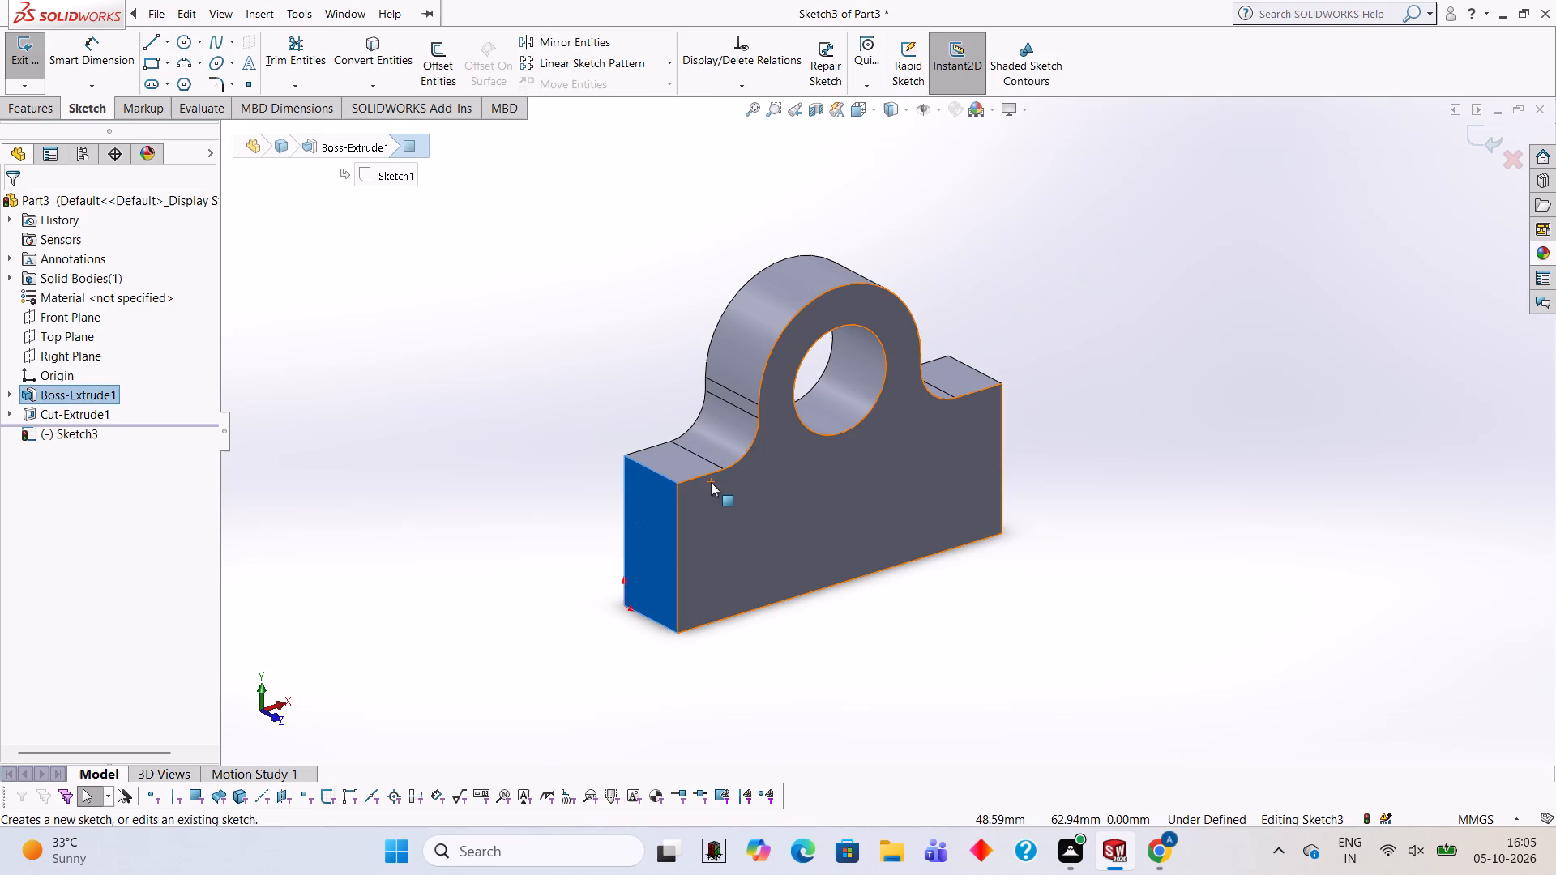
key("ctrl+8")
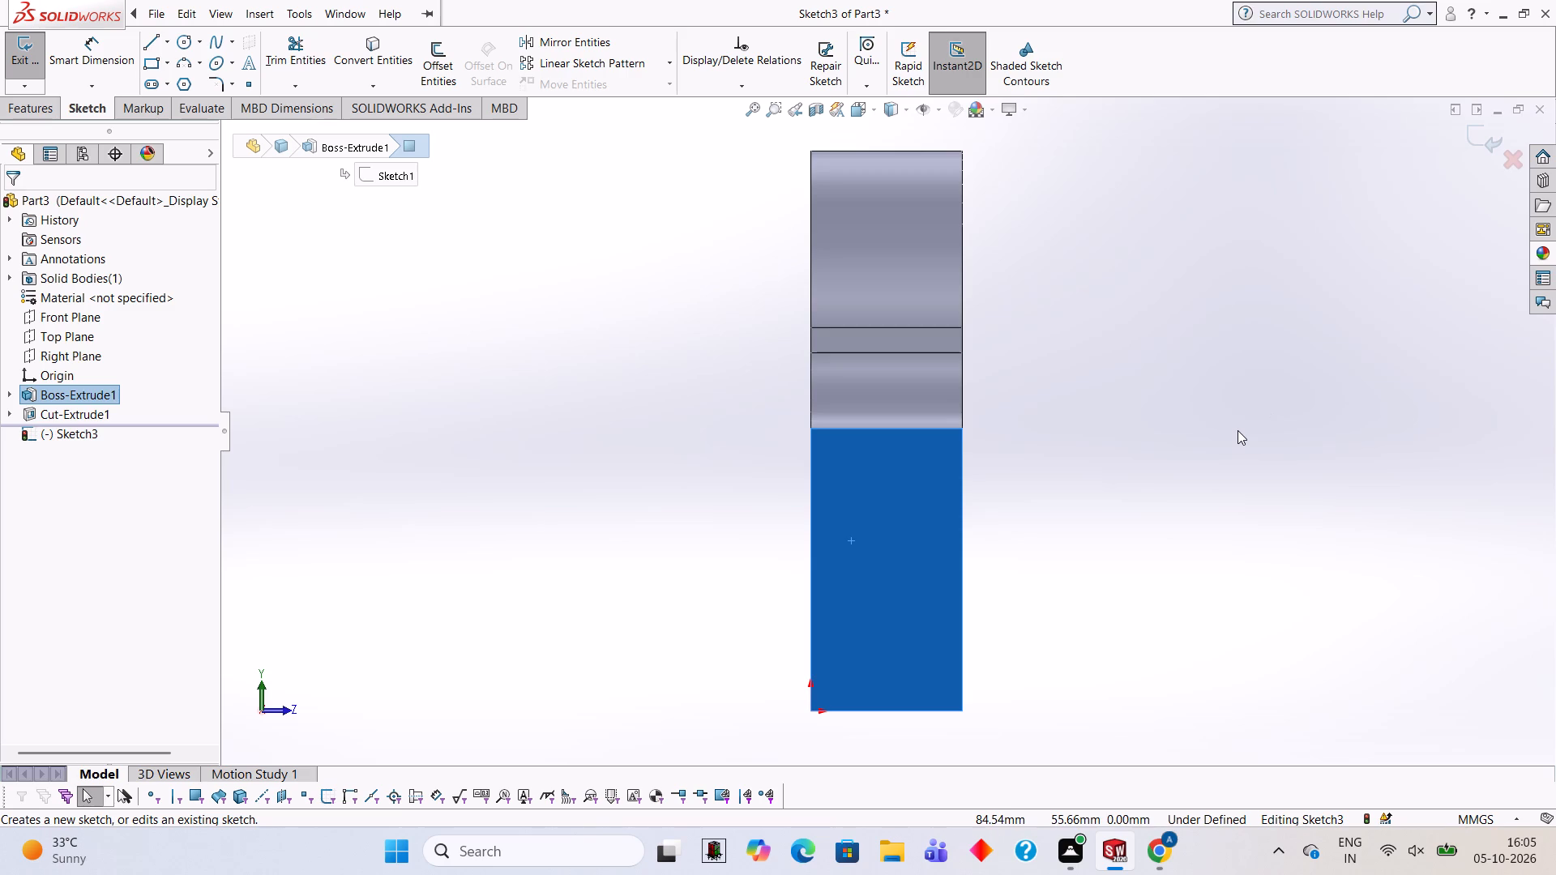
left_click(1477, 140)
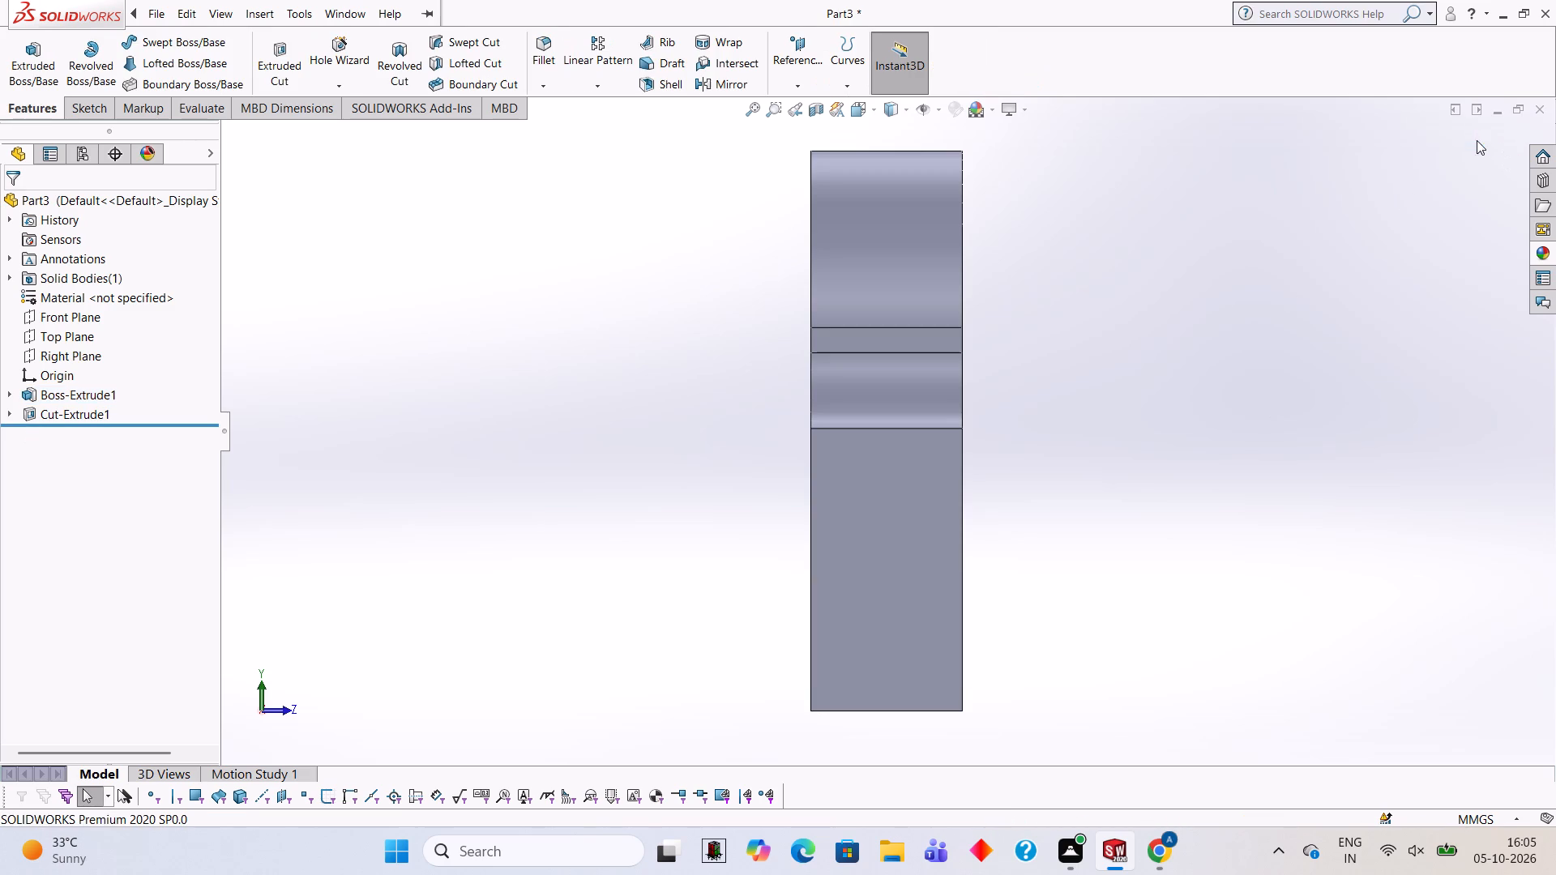
Create a reference plane parallel to the Right Plane at a 35 mm offset, working out 70/2 in Calculator.
middle_click_drag(1109, 332, 1079, 418)
scroll(1013, 348, "up", 3)
middle_click_drag(929, 363, 898, 365)
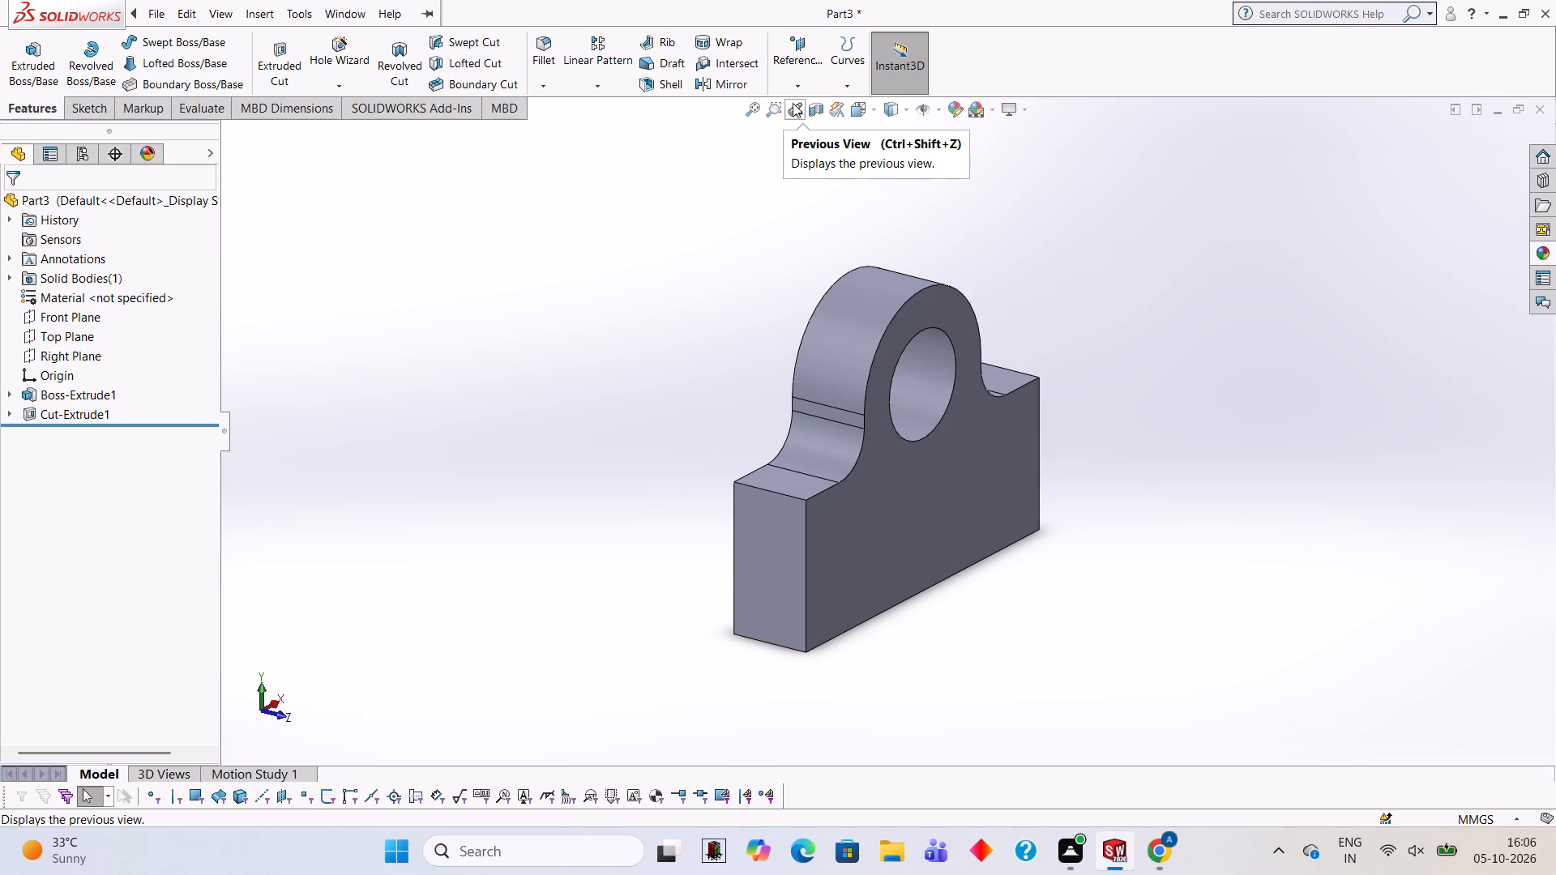
left_click(800, 90)
left_click(800, 105)
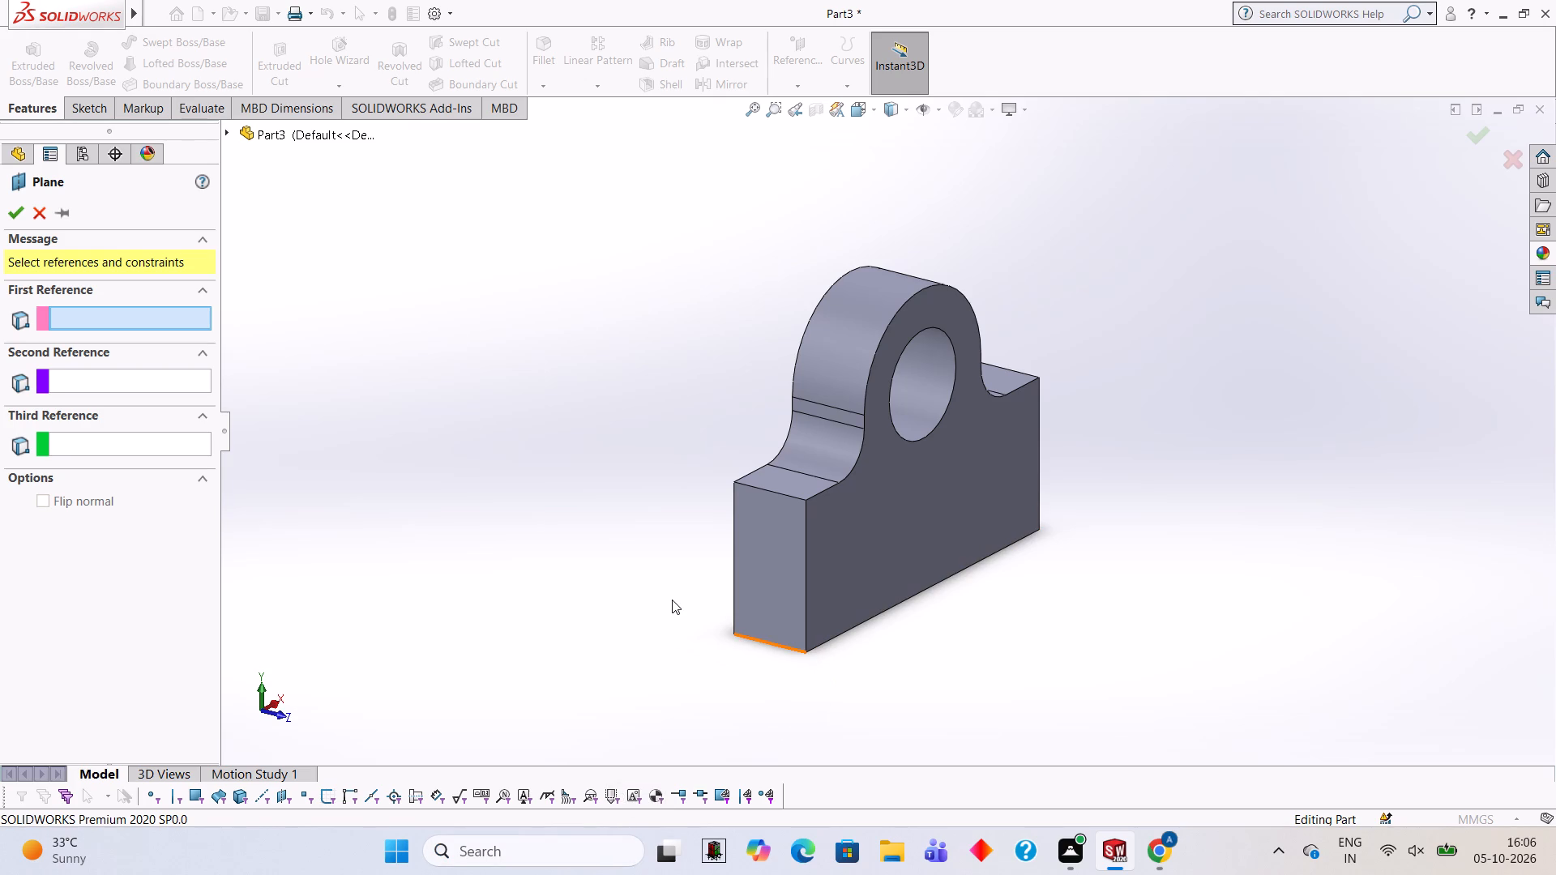
type("70/2")
key("Return")
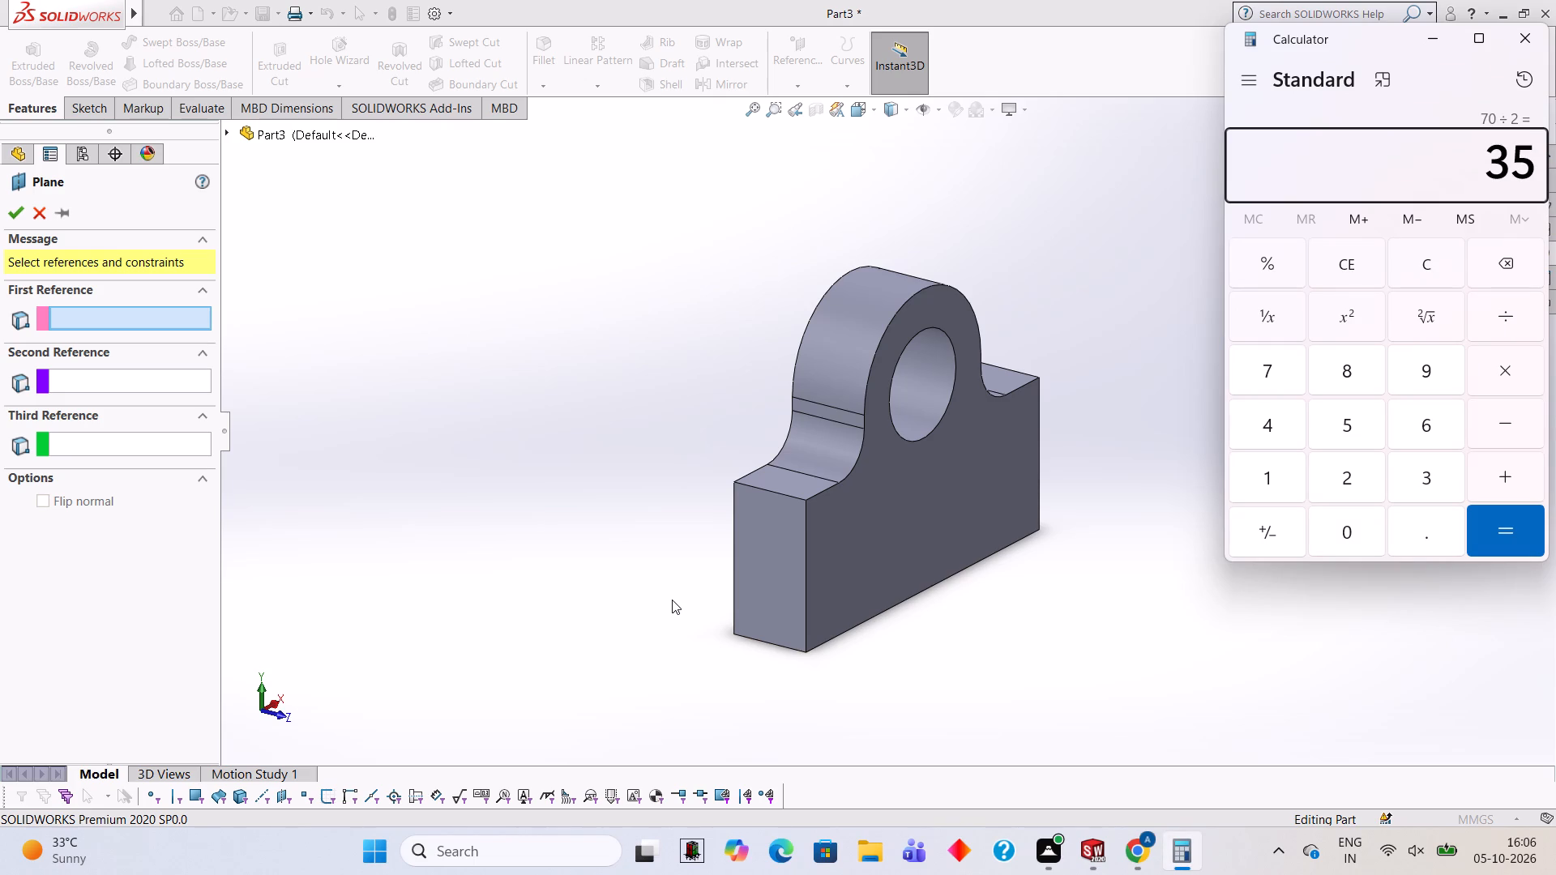
left_click(1528, 48)
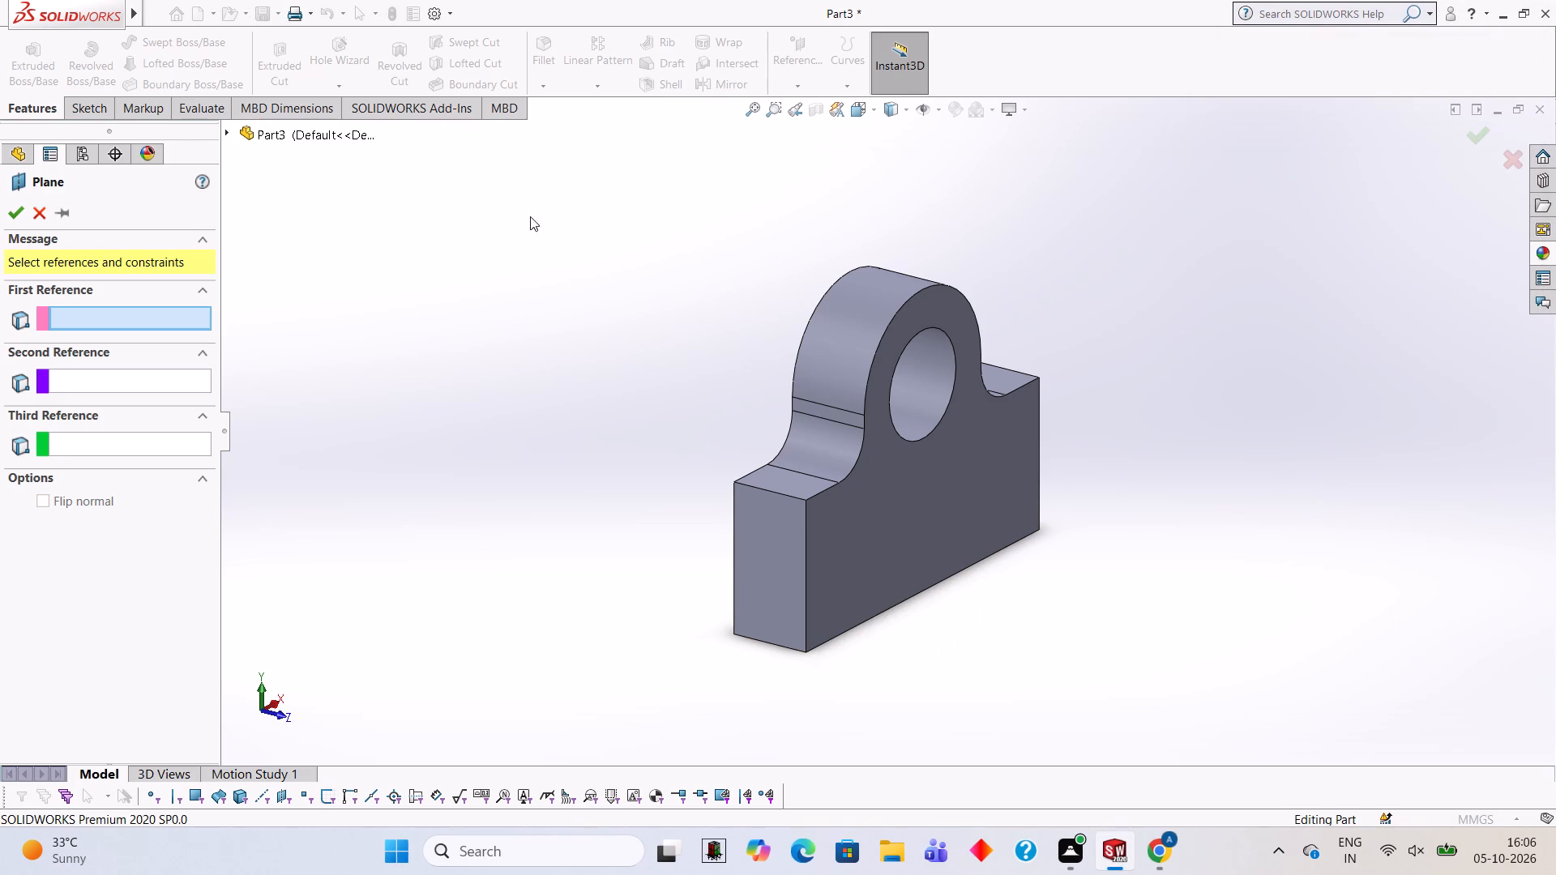
left_click(315, 132)
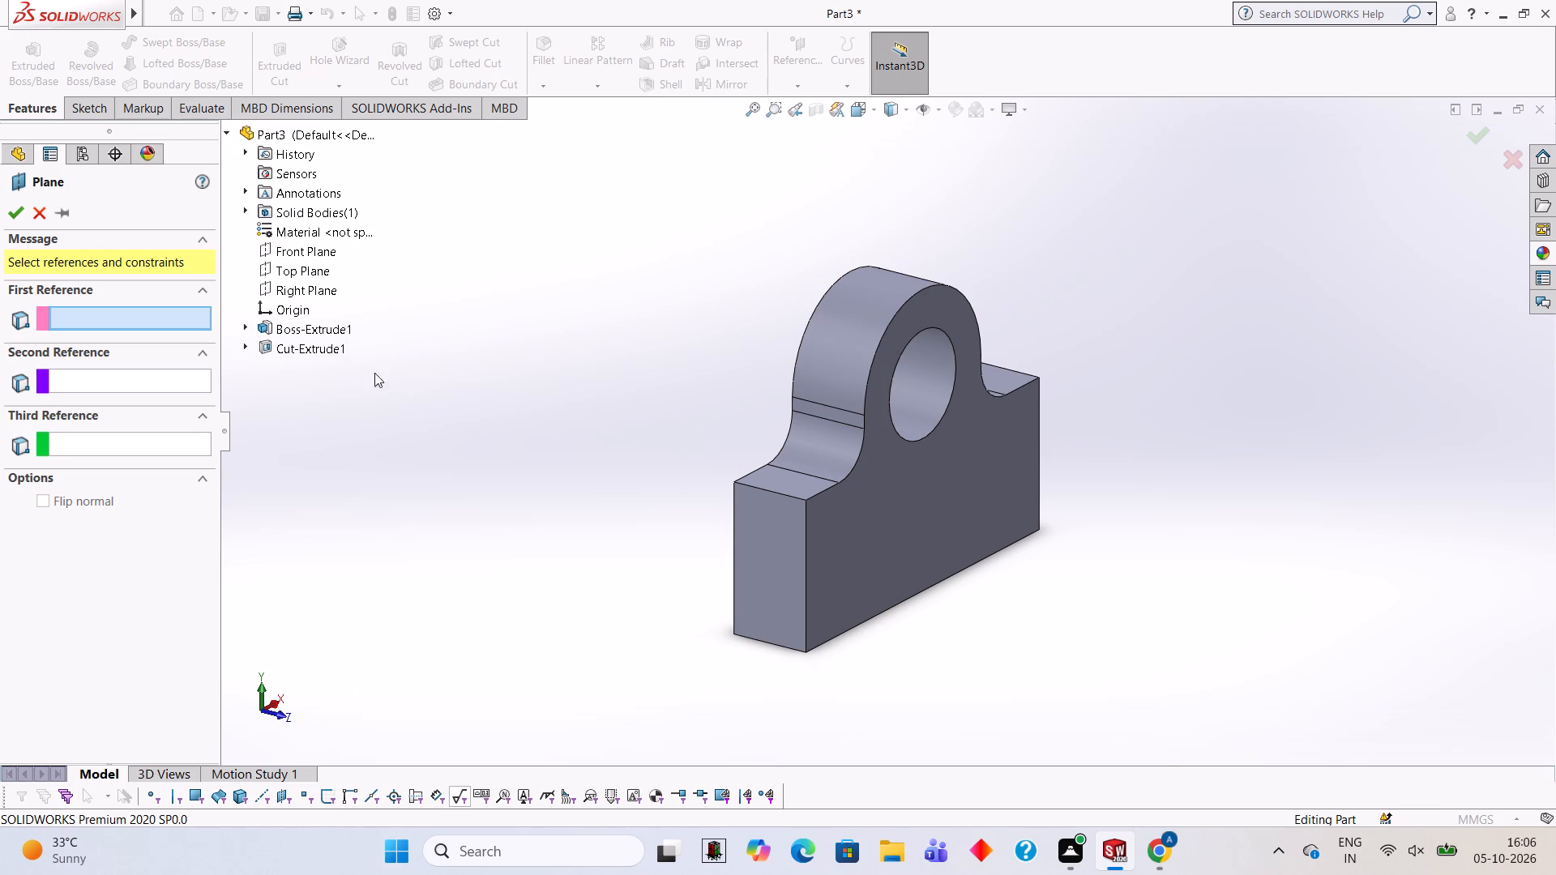
left_click(312, 284)
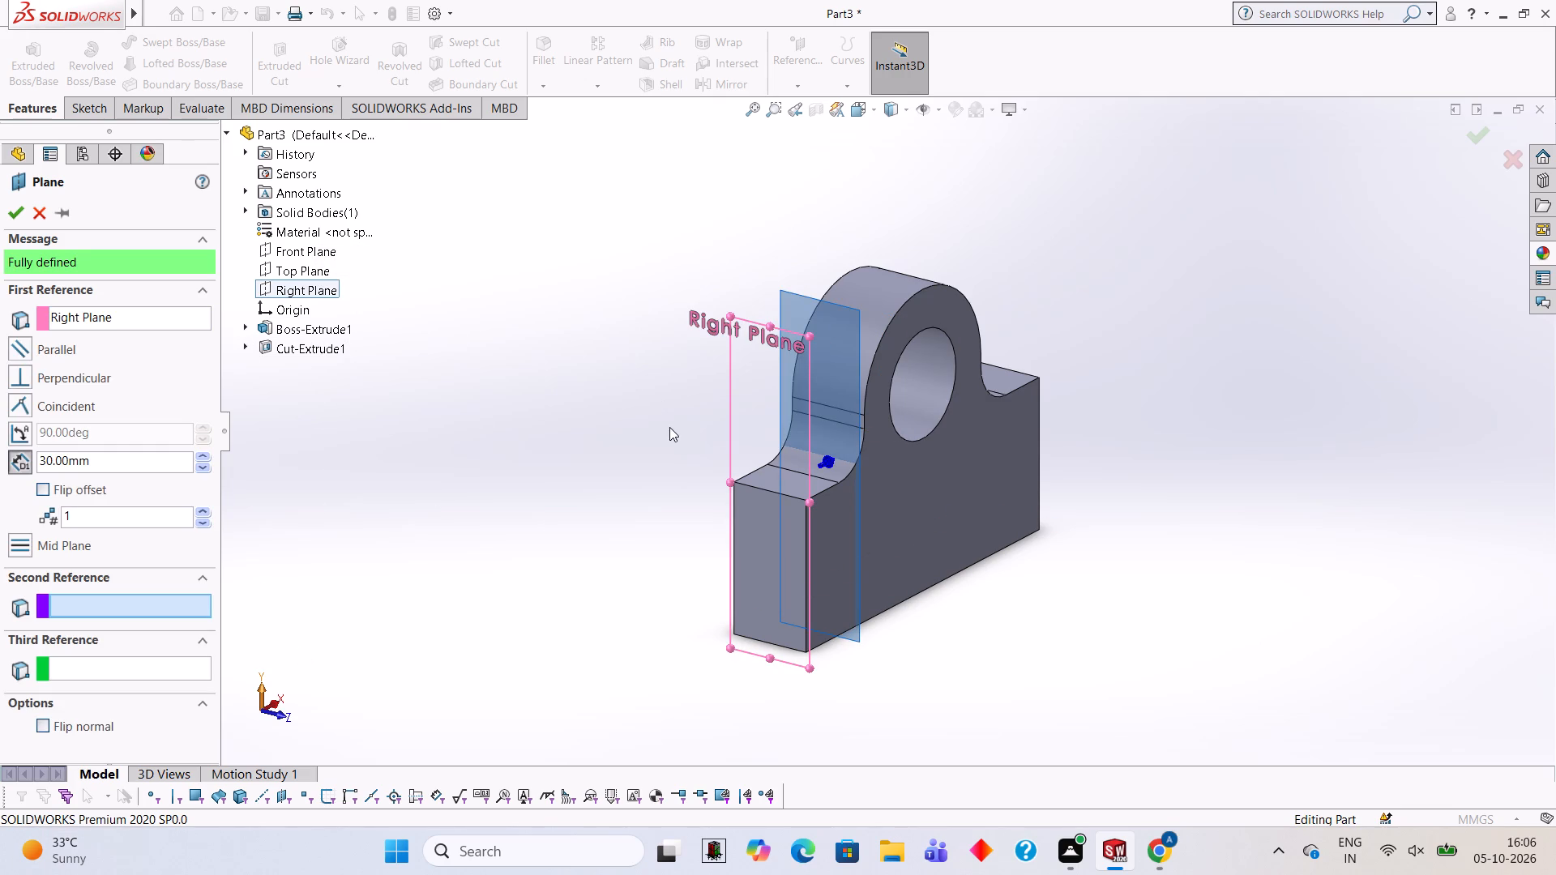
left_click(97, 461)
key("BackSpace")
key("BackSpace")
key("BackSpace")
key("BackSpace")
key("BackSpace")
key("BackSpace")
key("BackSpace")
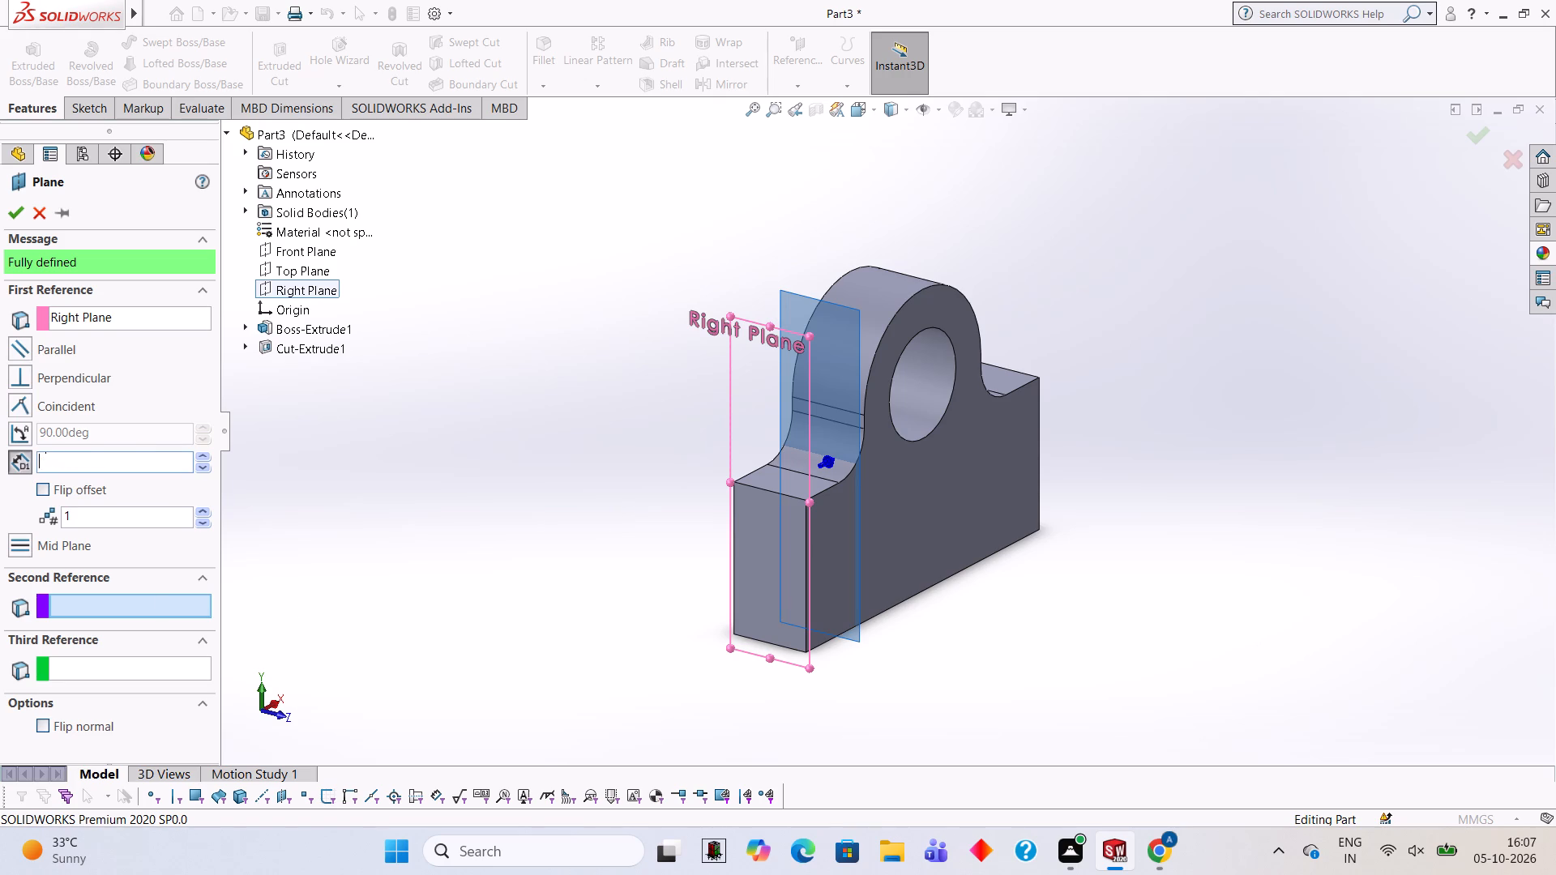
type("35")
key("Return")
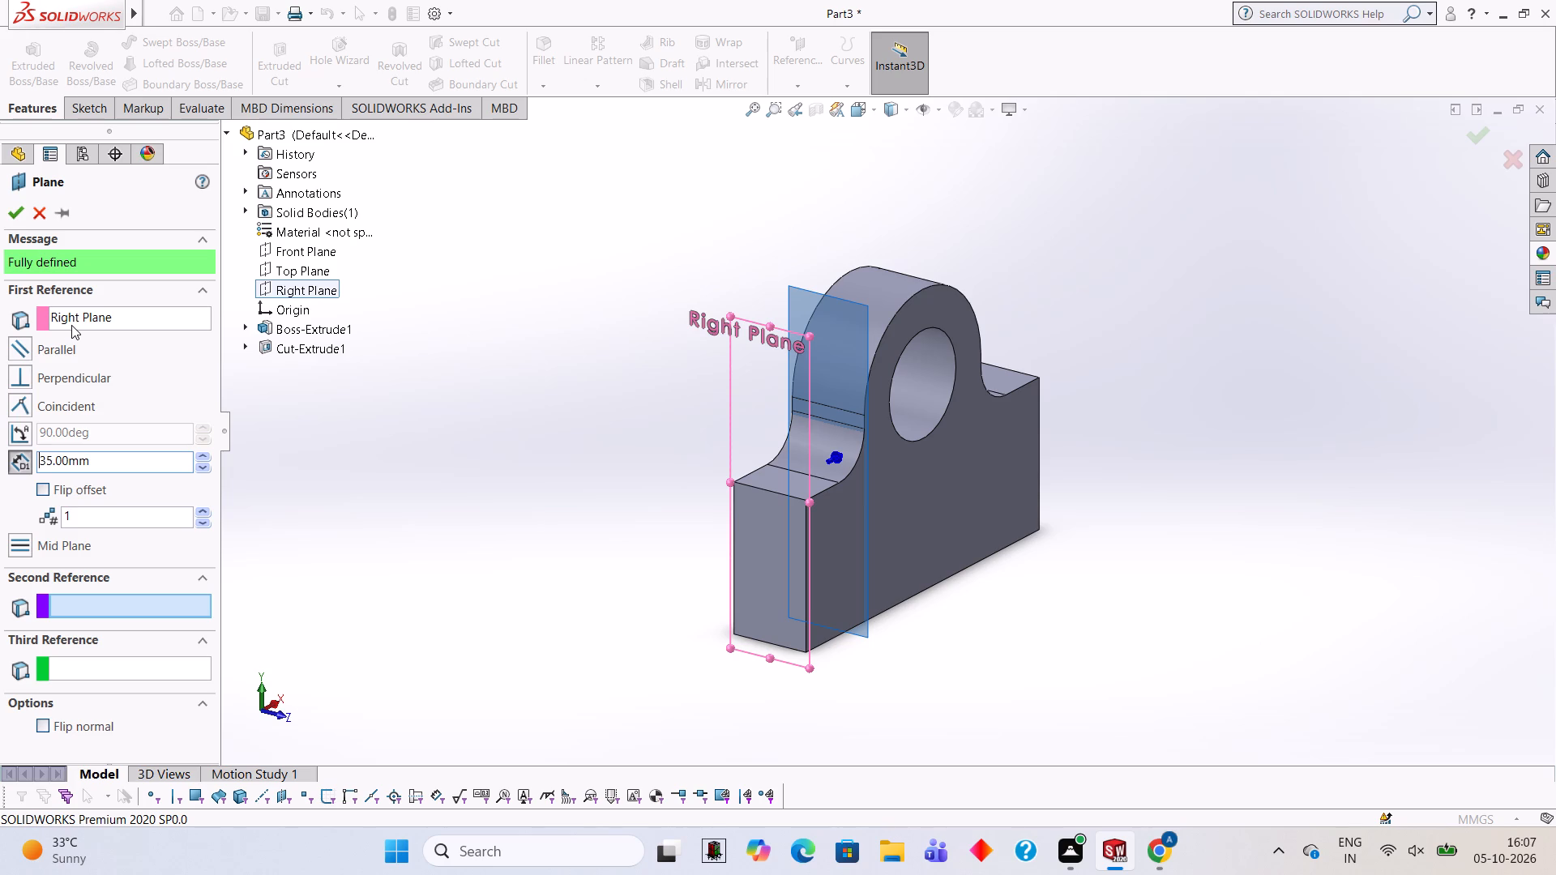
left_click(19, 211)
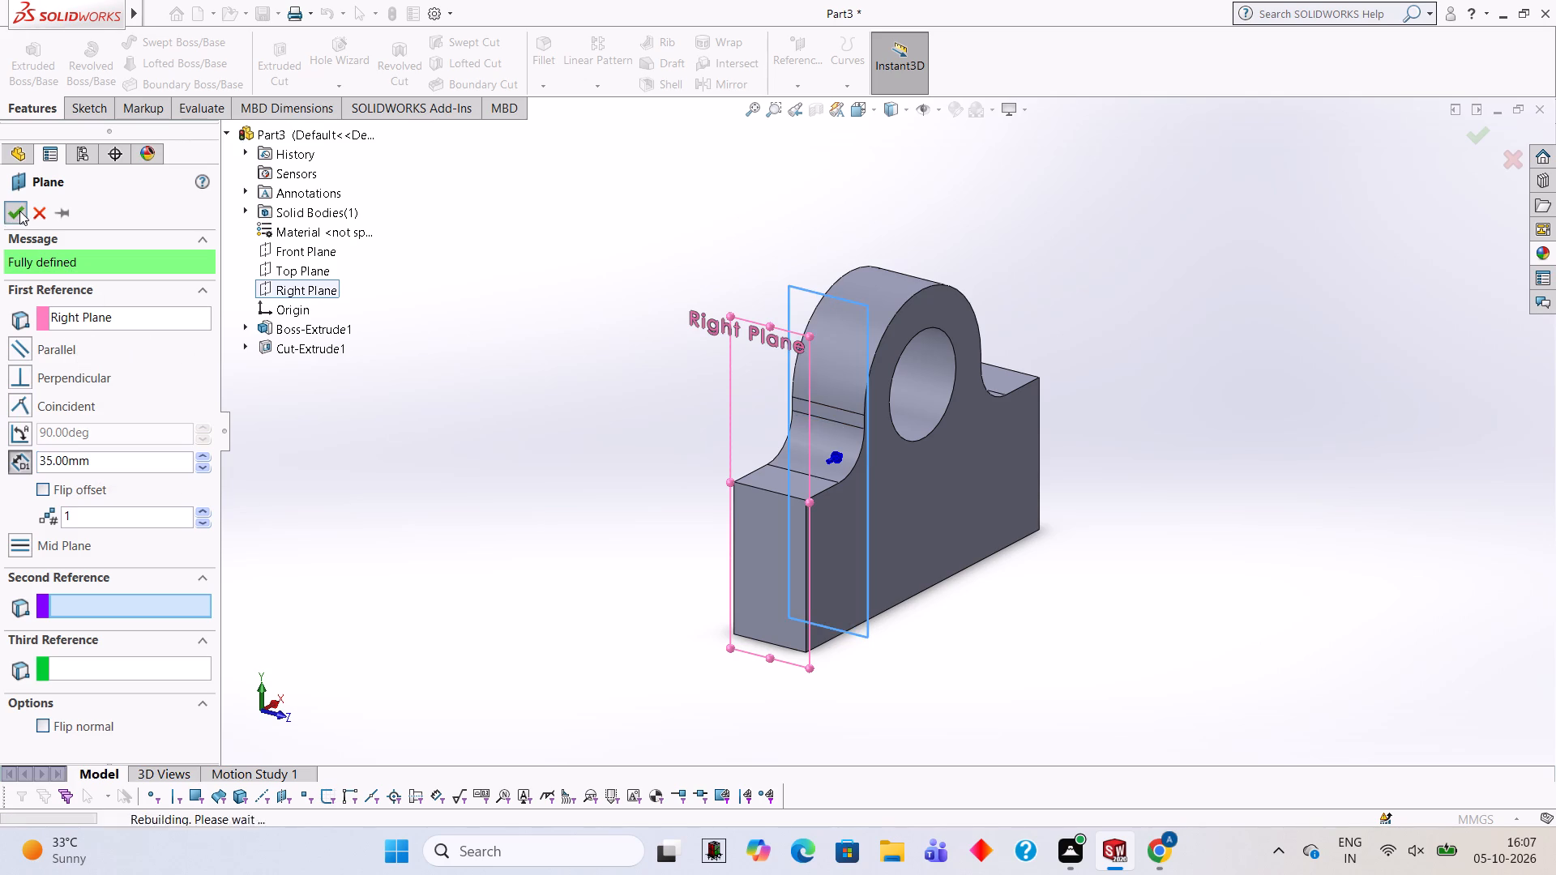
left_click(330, 350)
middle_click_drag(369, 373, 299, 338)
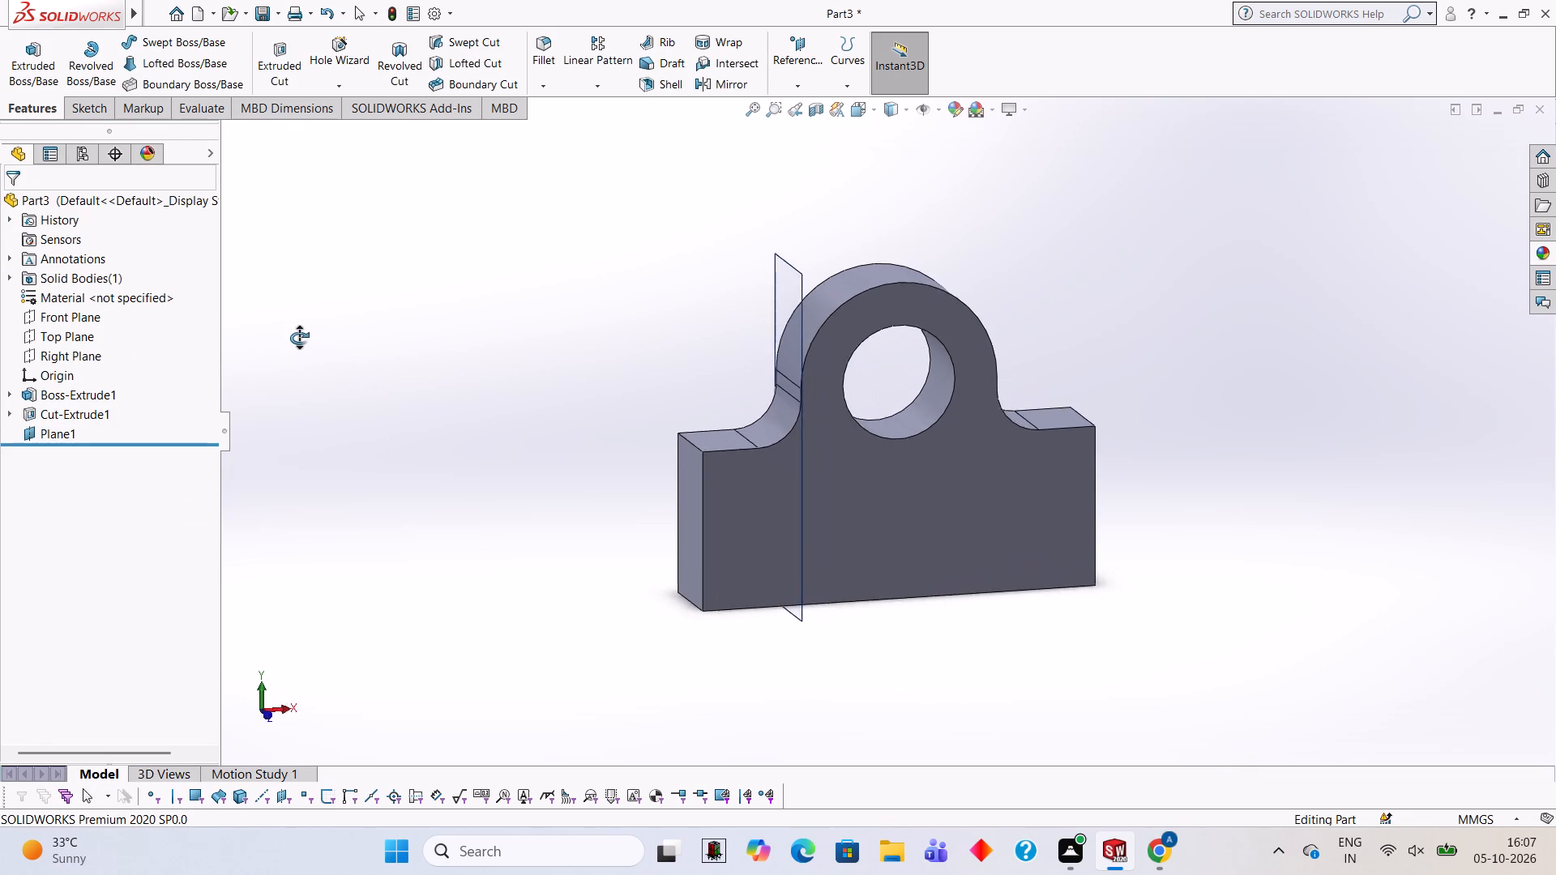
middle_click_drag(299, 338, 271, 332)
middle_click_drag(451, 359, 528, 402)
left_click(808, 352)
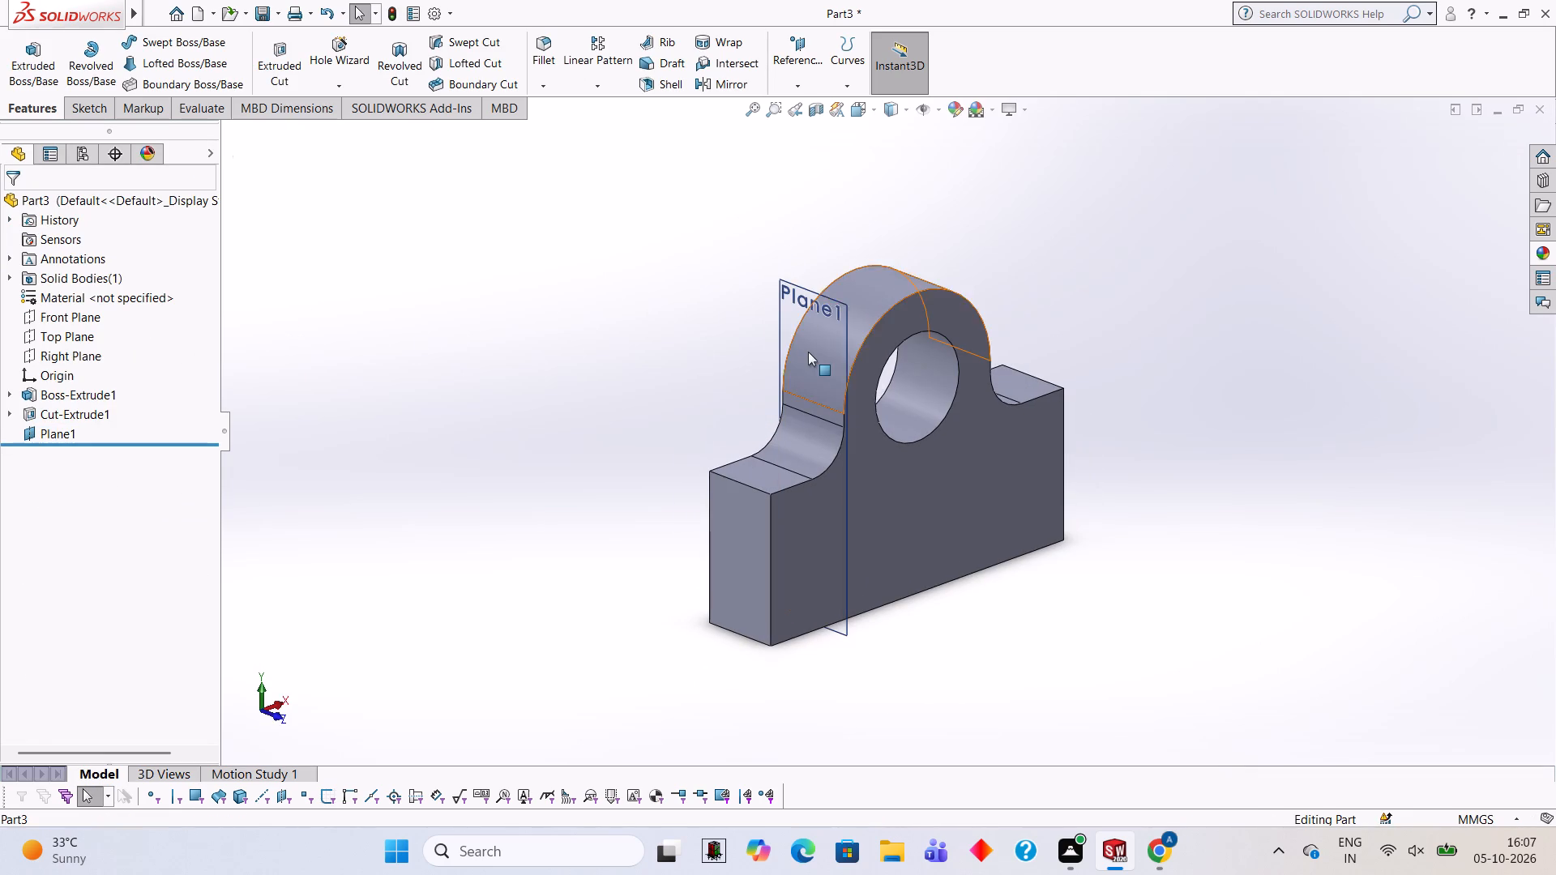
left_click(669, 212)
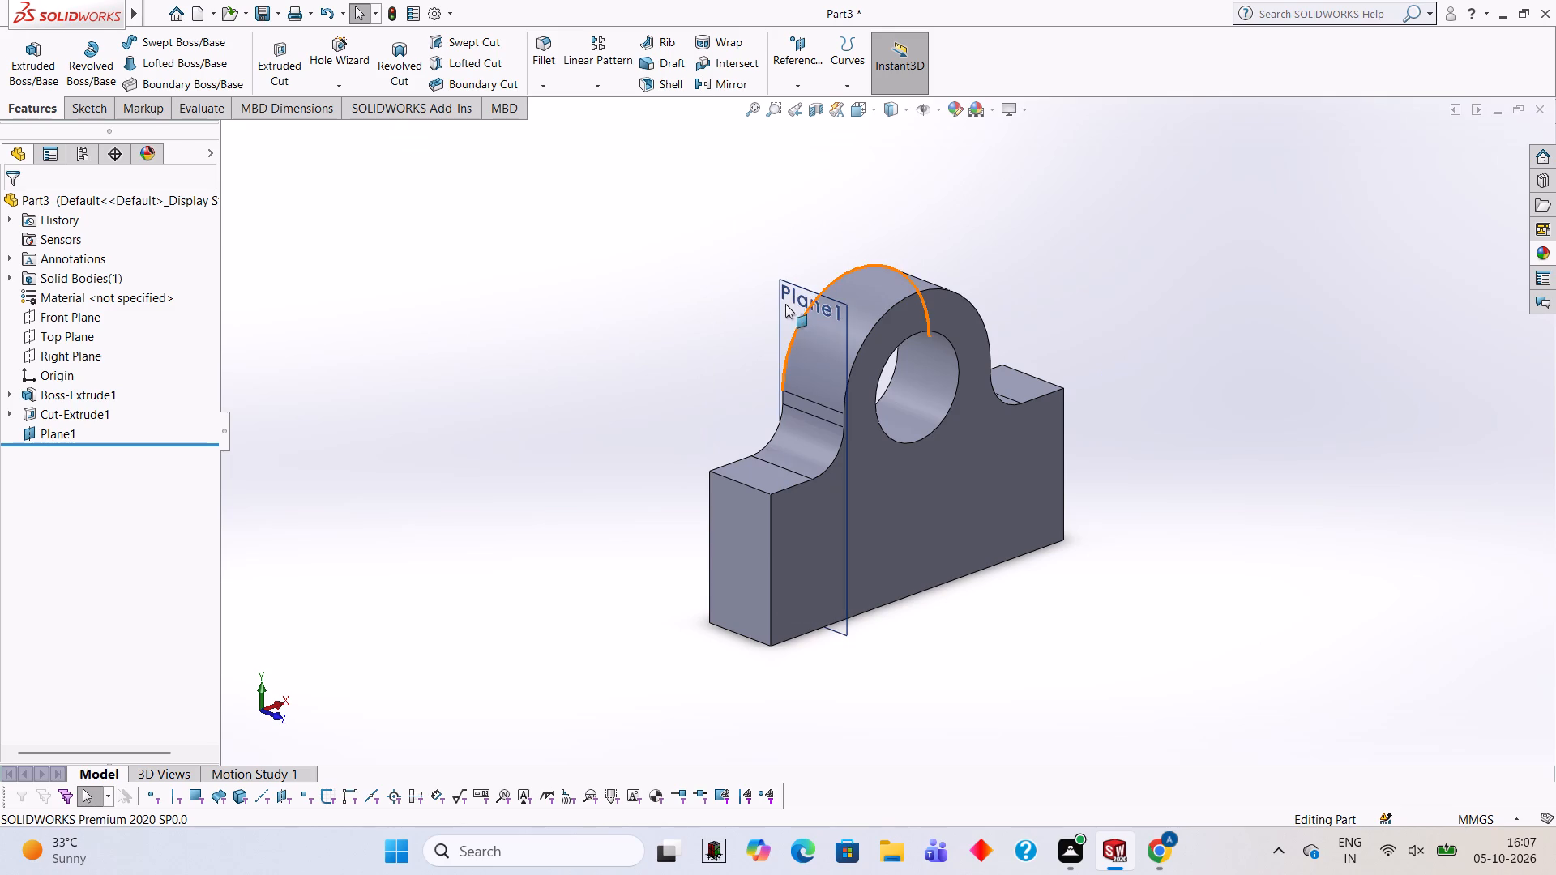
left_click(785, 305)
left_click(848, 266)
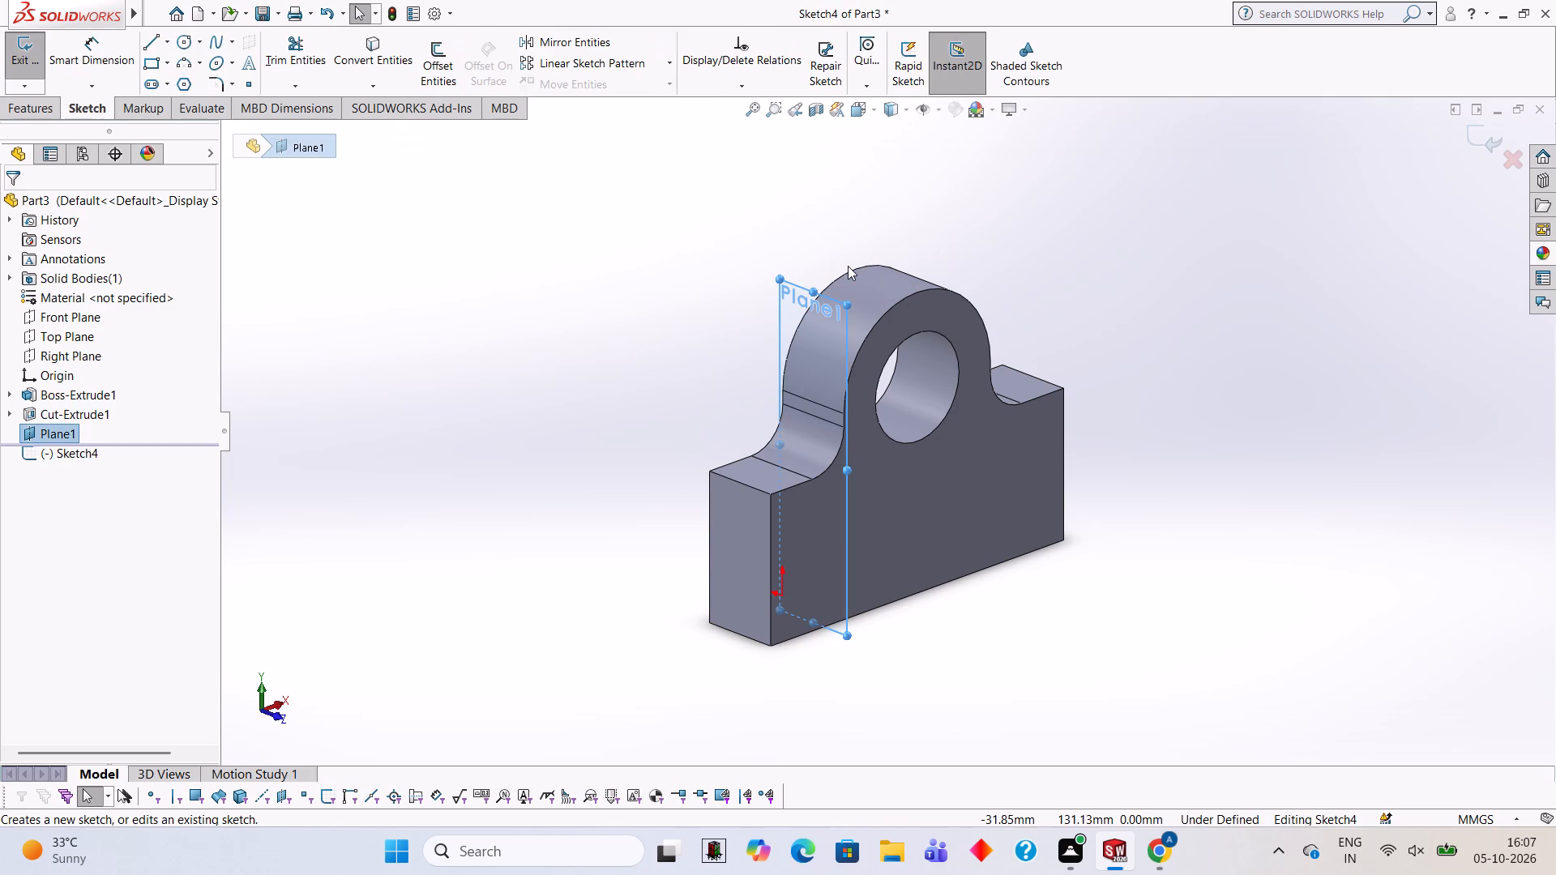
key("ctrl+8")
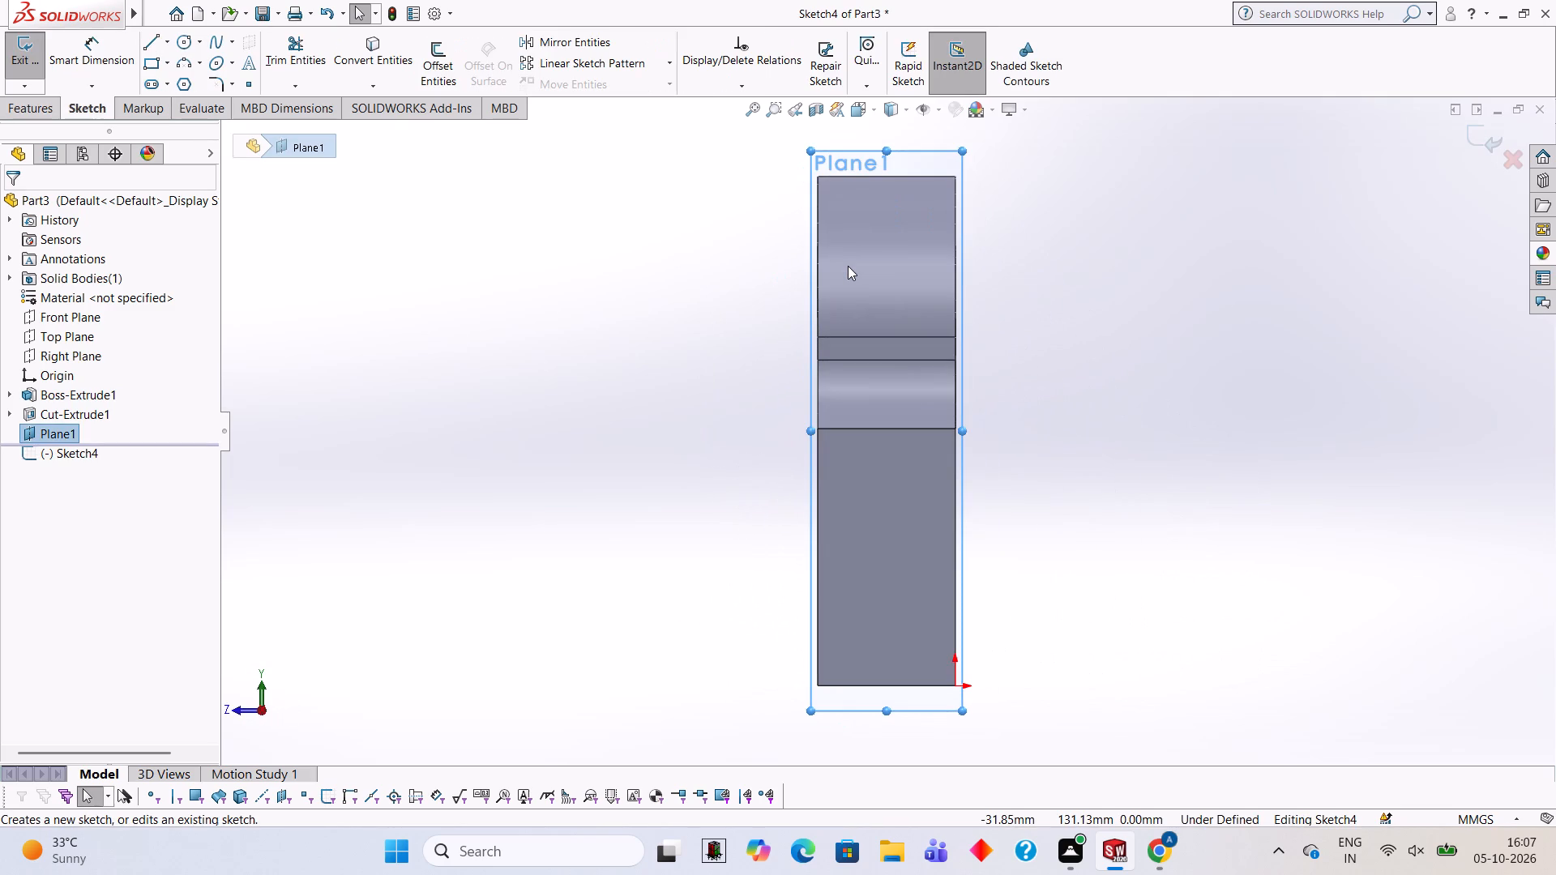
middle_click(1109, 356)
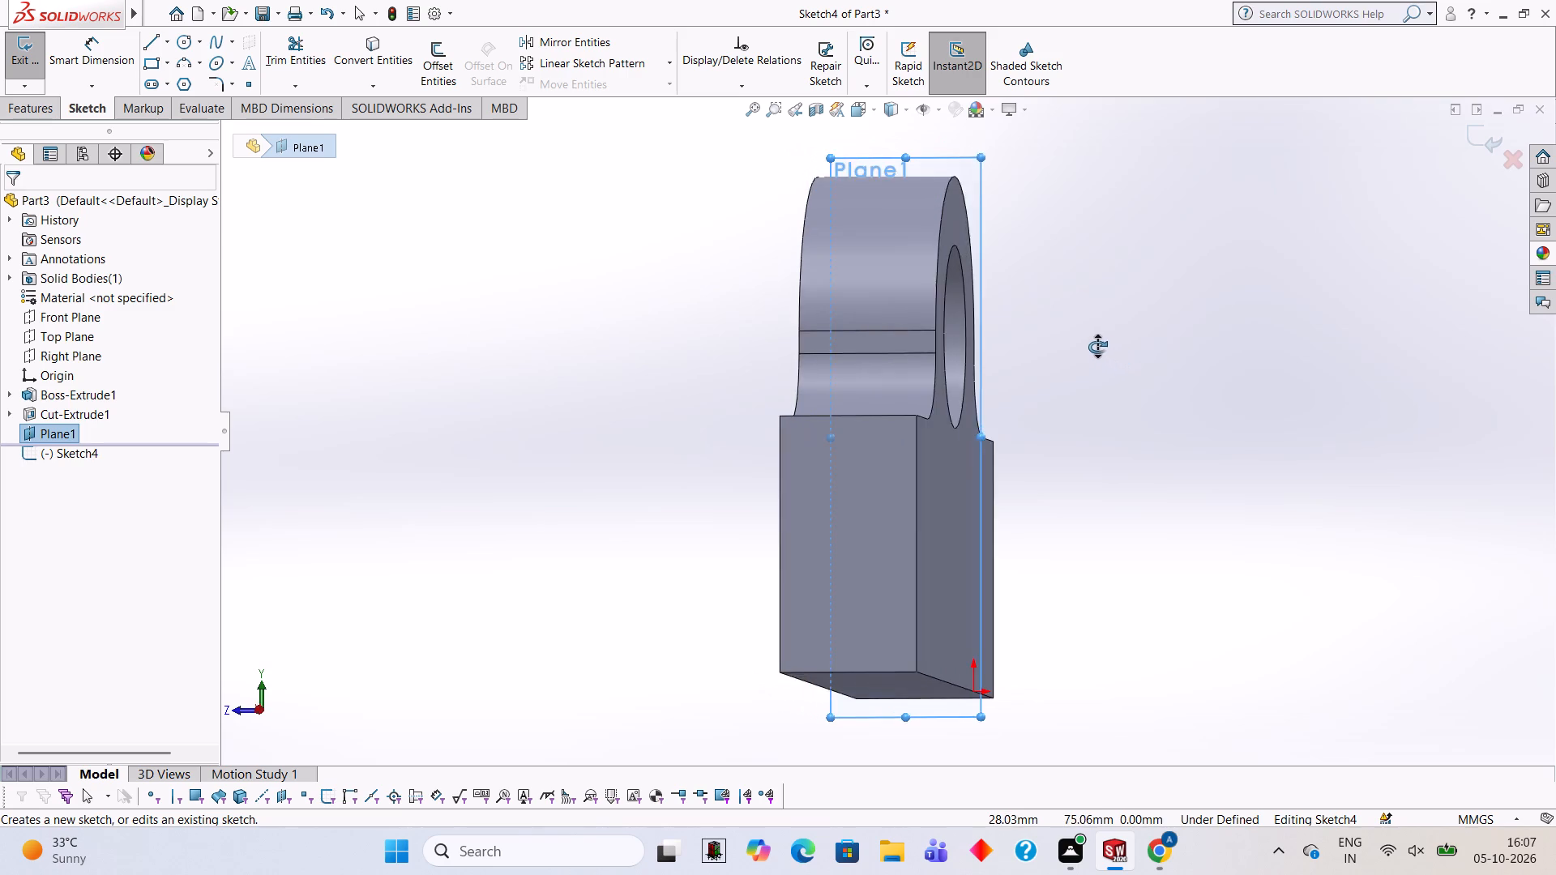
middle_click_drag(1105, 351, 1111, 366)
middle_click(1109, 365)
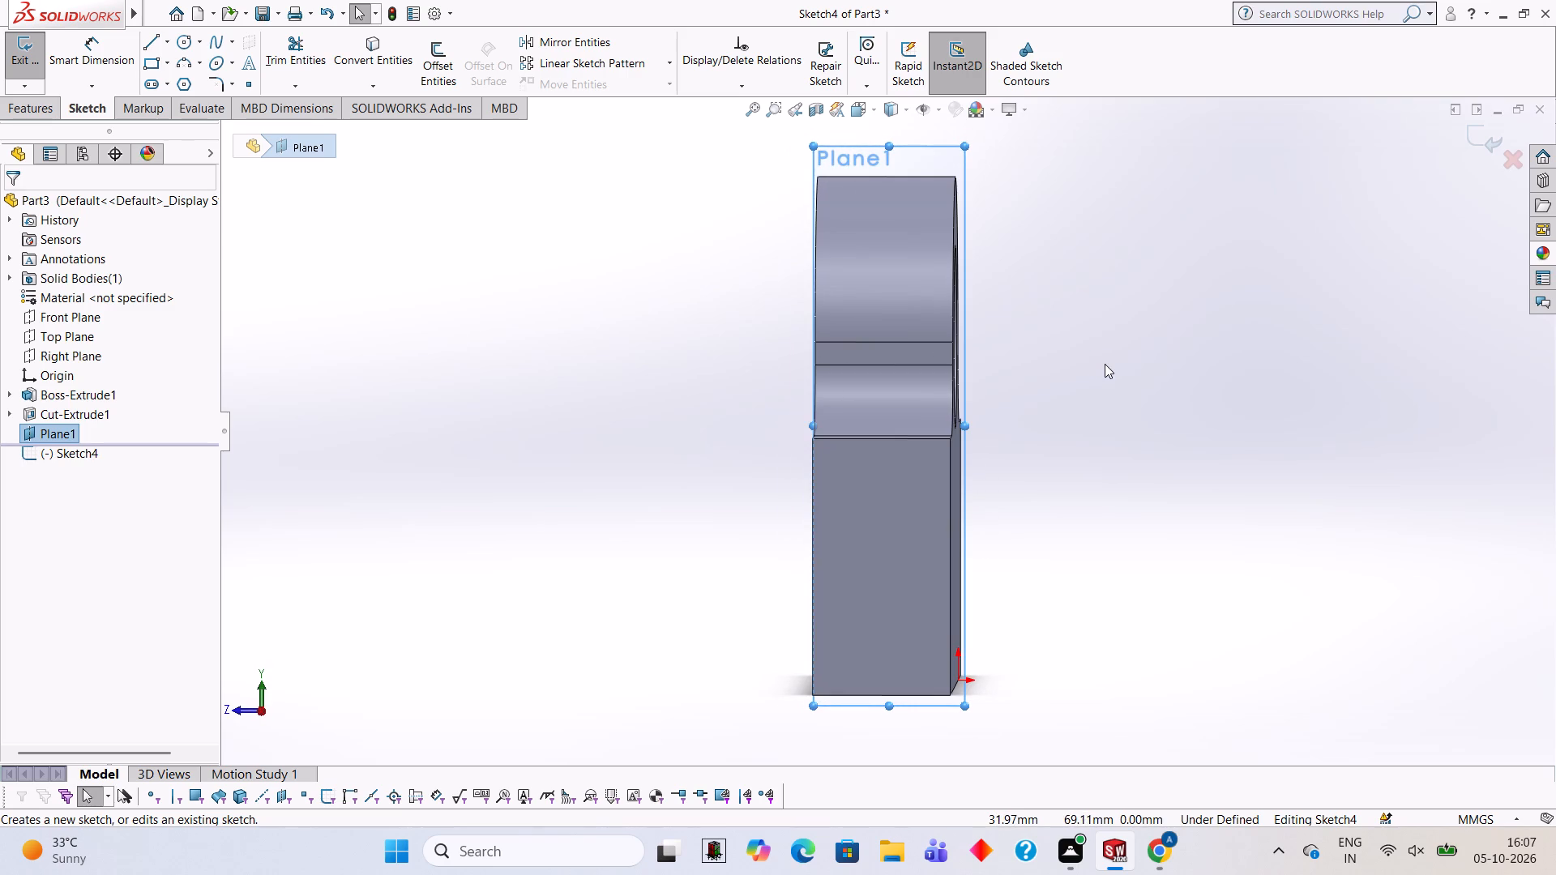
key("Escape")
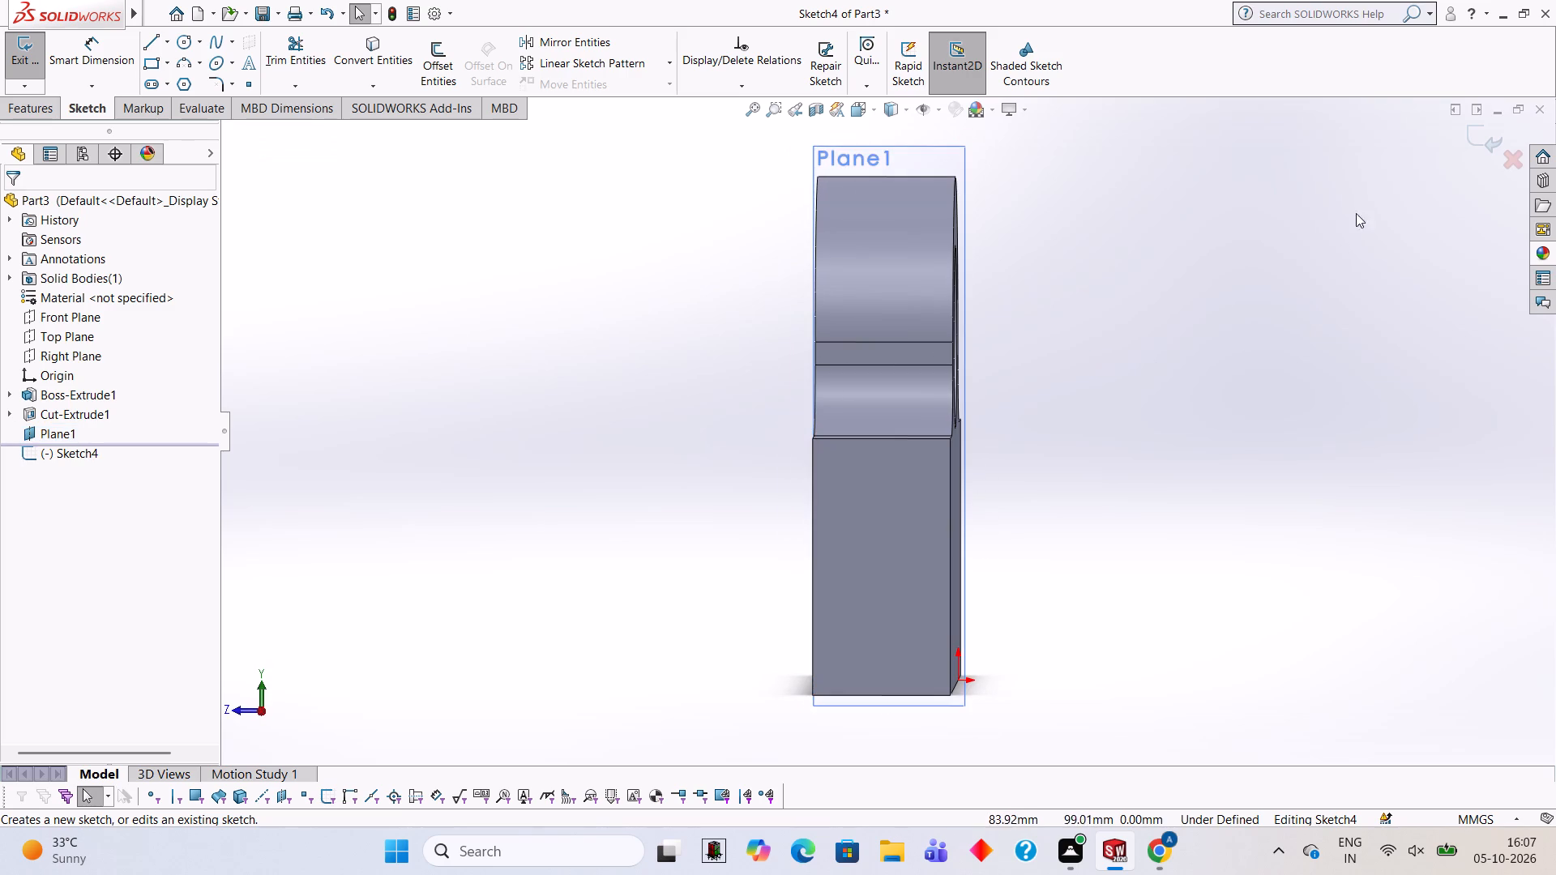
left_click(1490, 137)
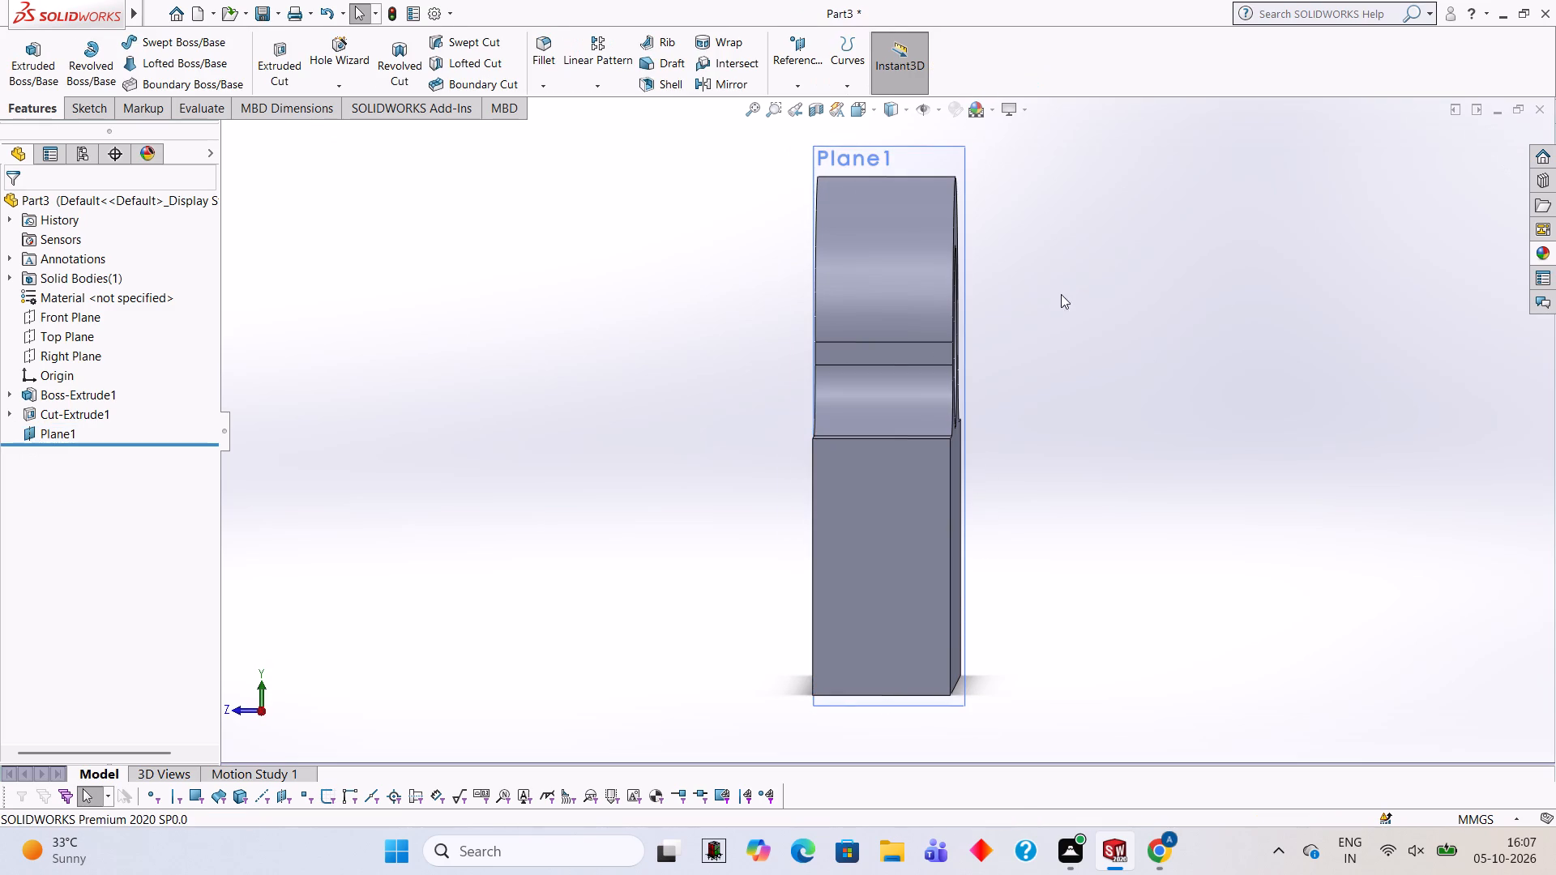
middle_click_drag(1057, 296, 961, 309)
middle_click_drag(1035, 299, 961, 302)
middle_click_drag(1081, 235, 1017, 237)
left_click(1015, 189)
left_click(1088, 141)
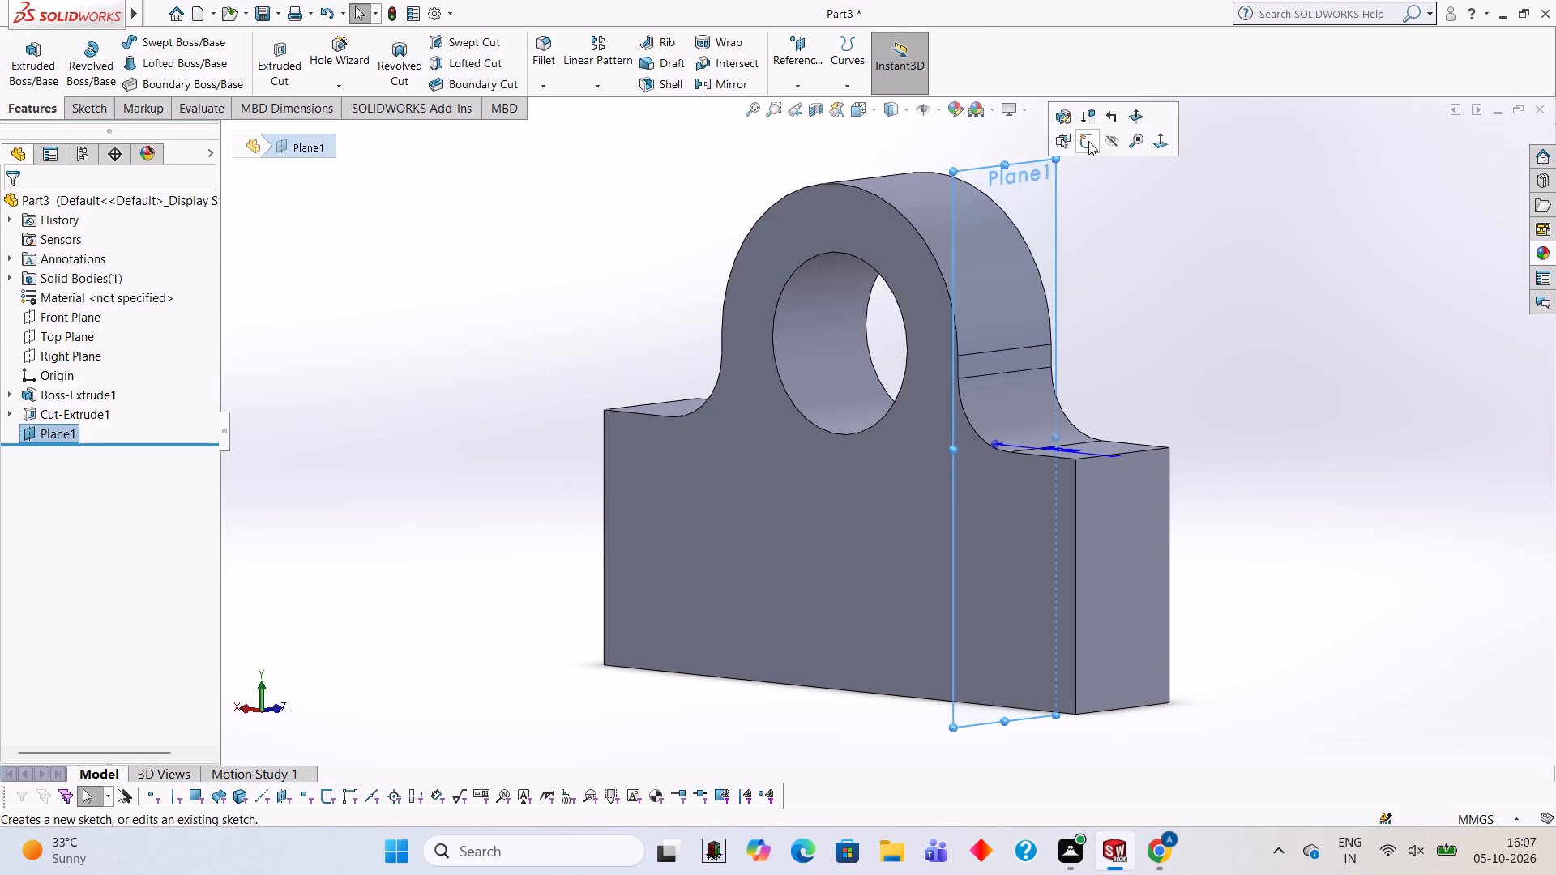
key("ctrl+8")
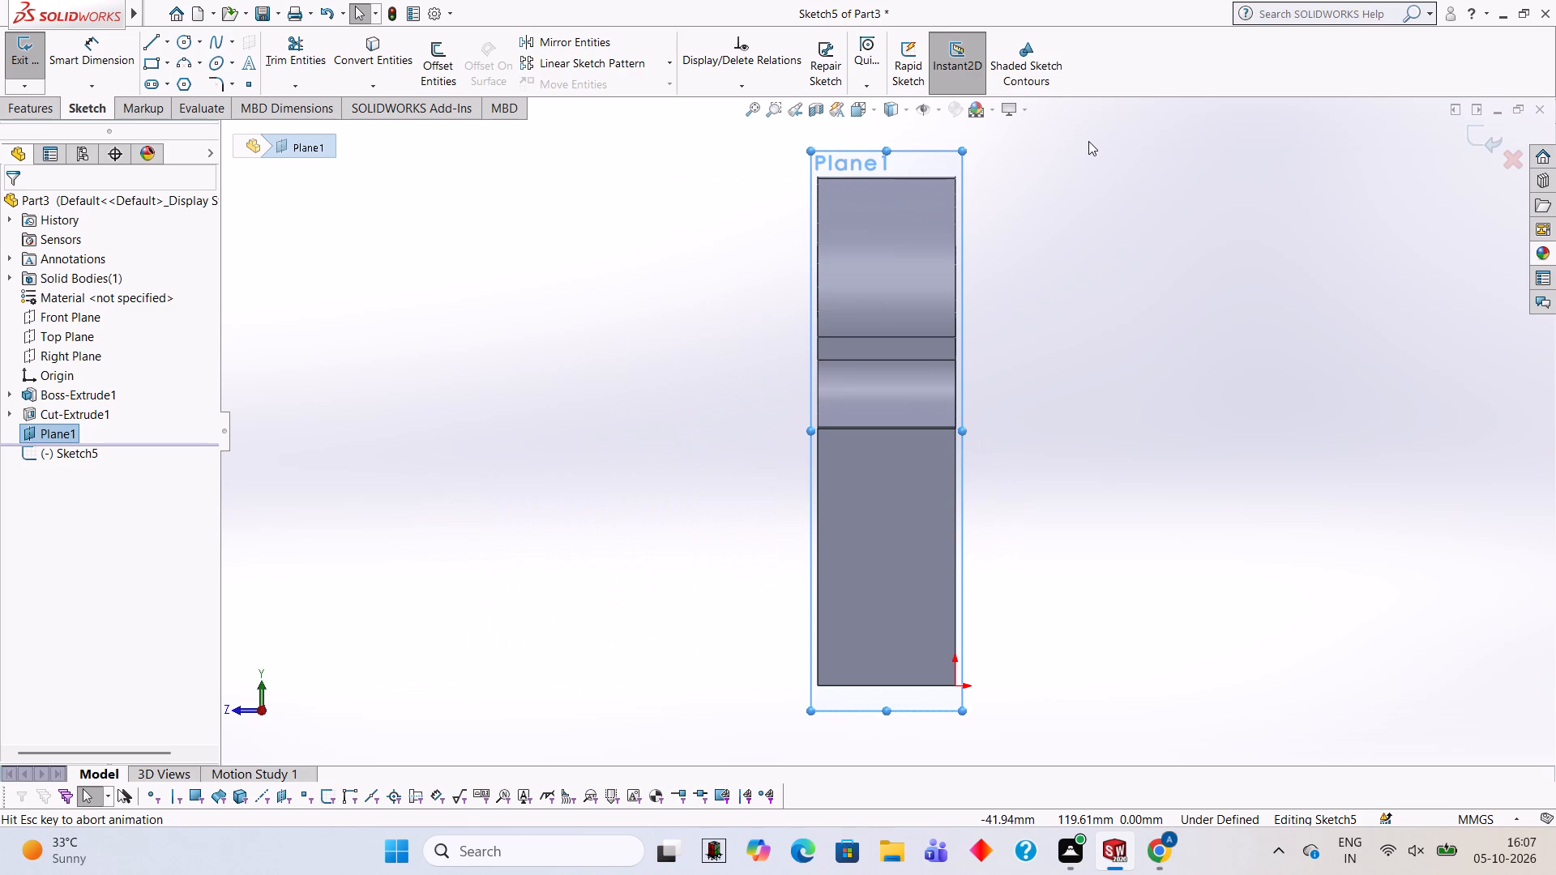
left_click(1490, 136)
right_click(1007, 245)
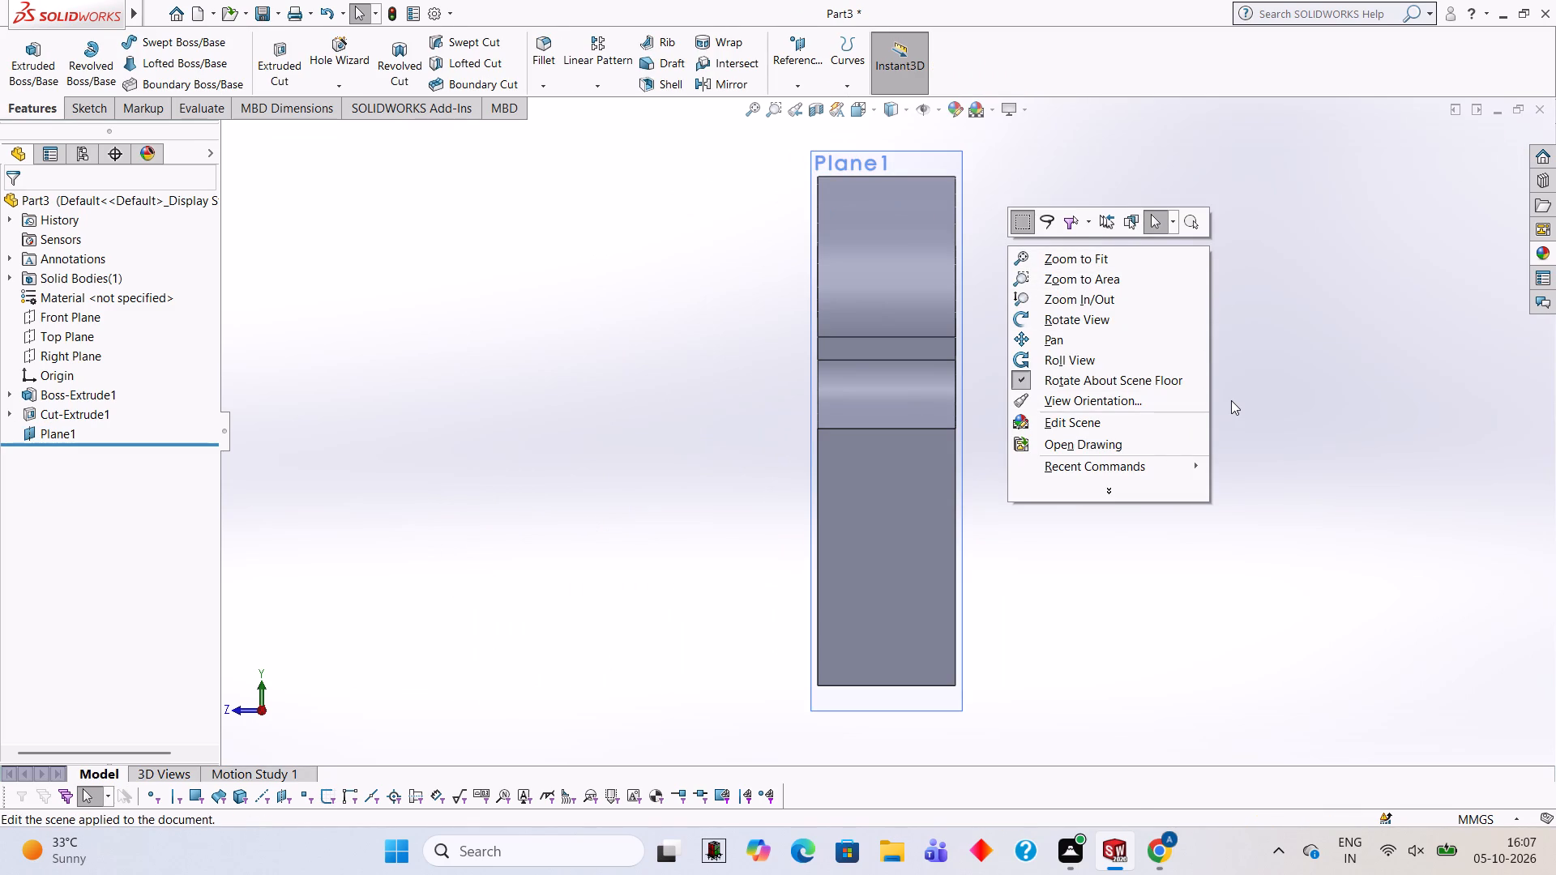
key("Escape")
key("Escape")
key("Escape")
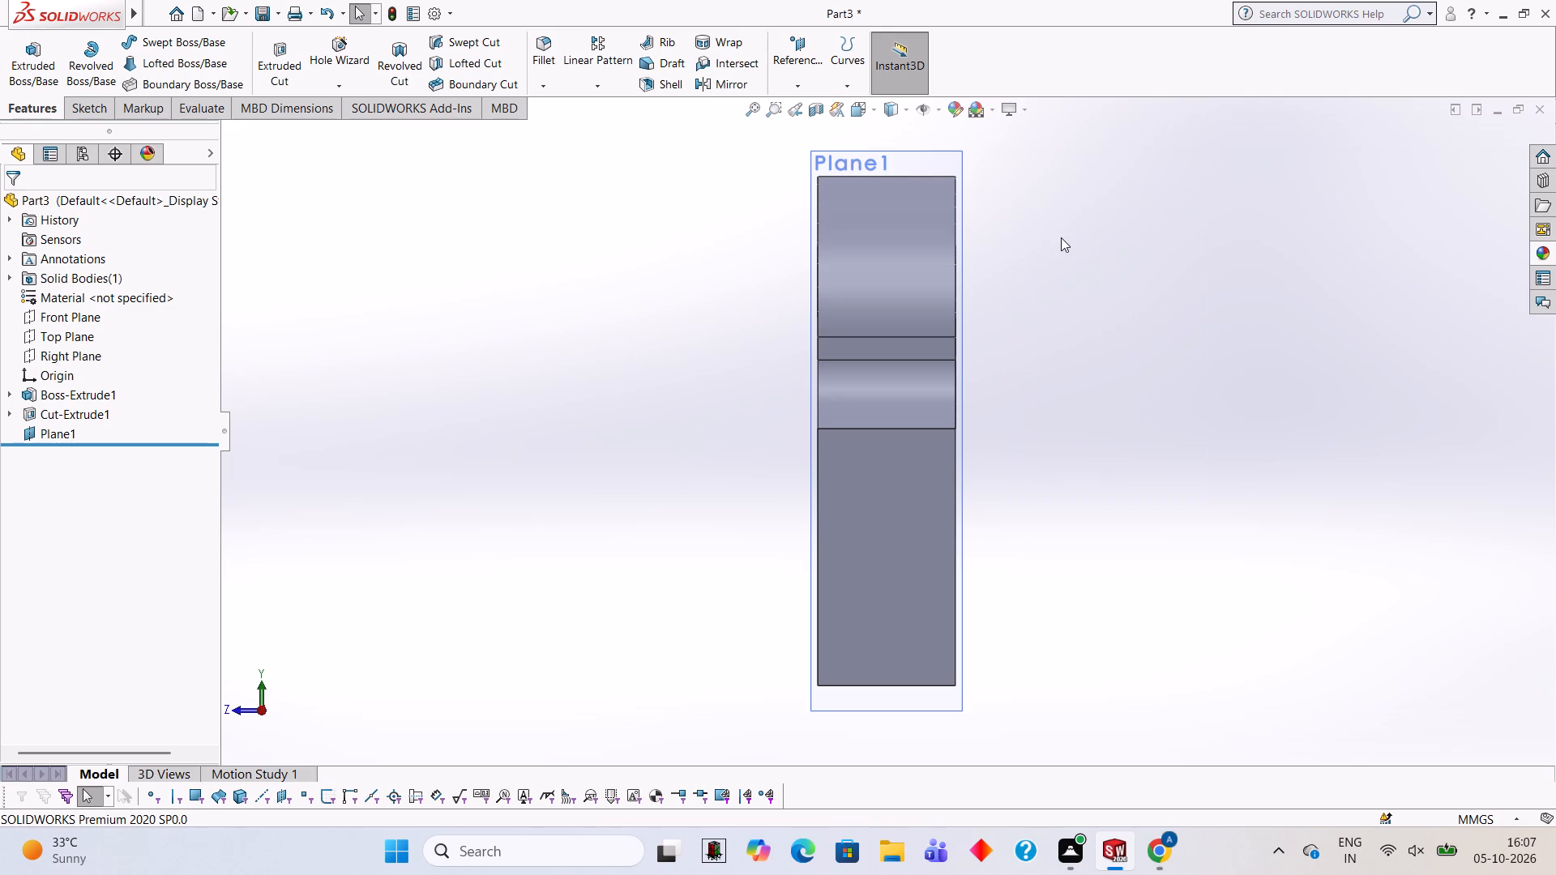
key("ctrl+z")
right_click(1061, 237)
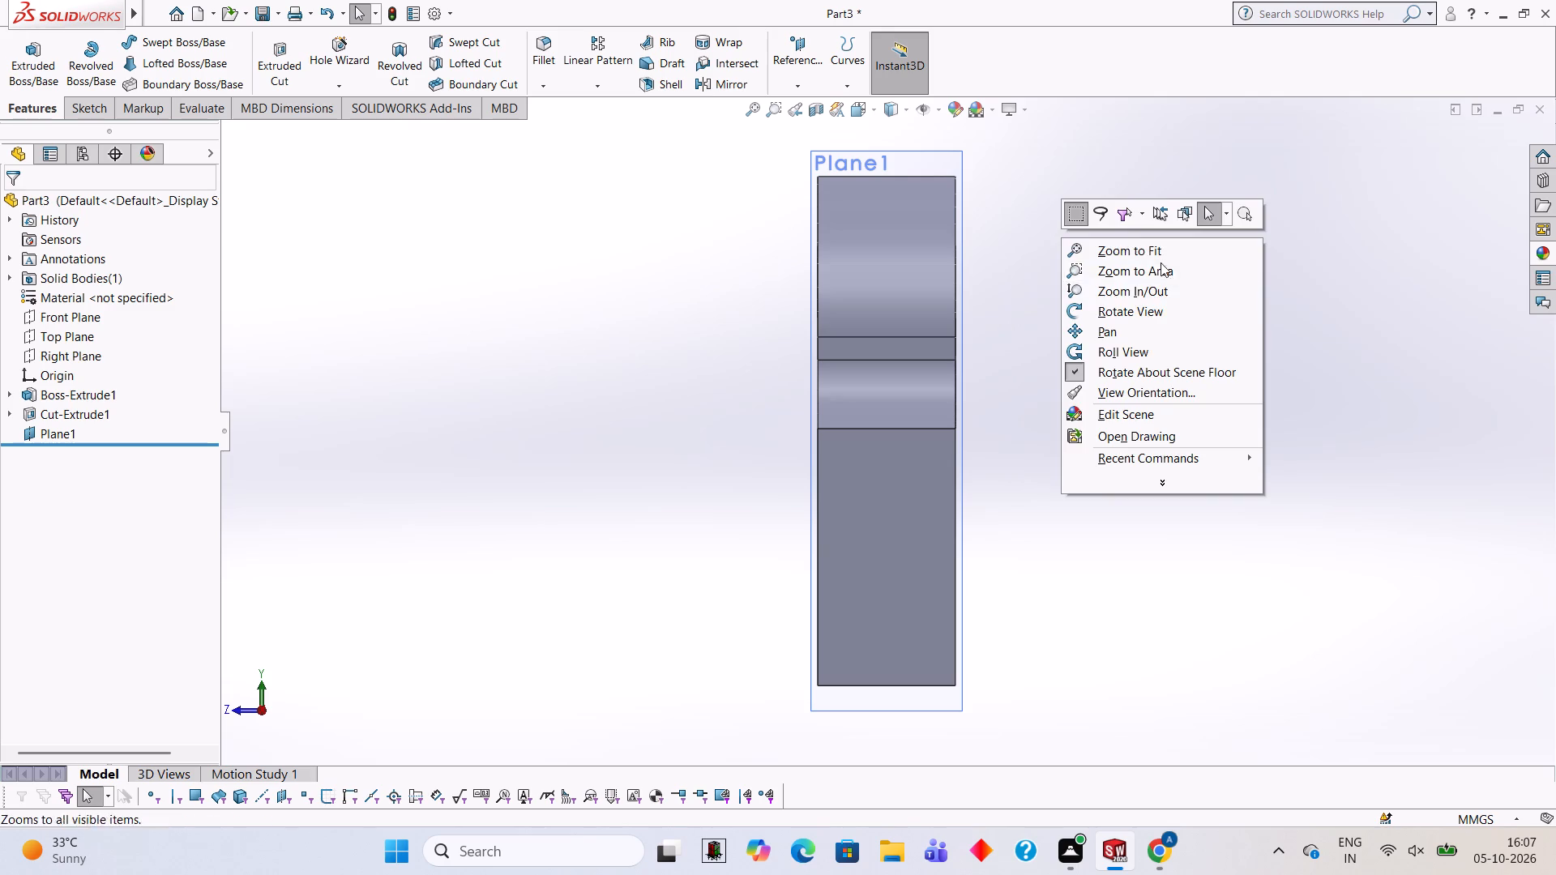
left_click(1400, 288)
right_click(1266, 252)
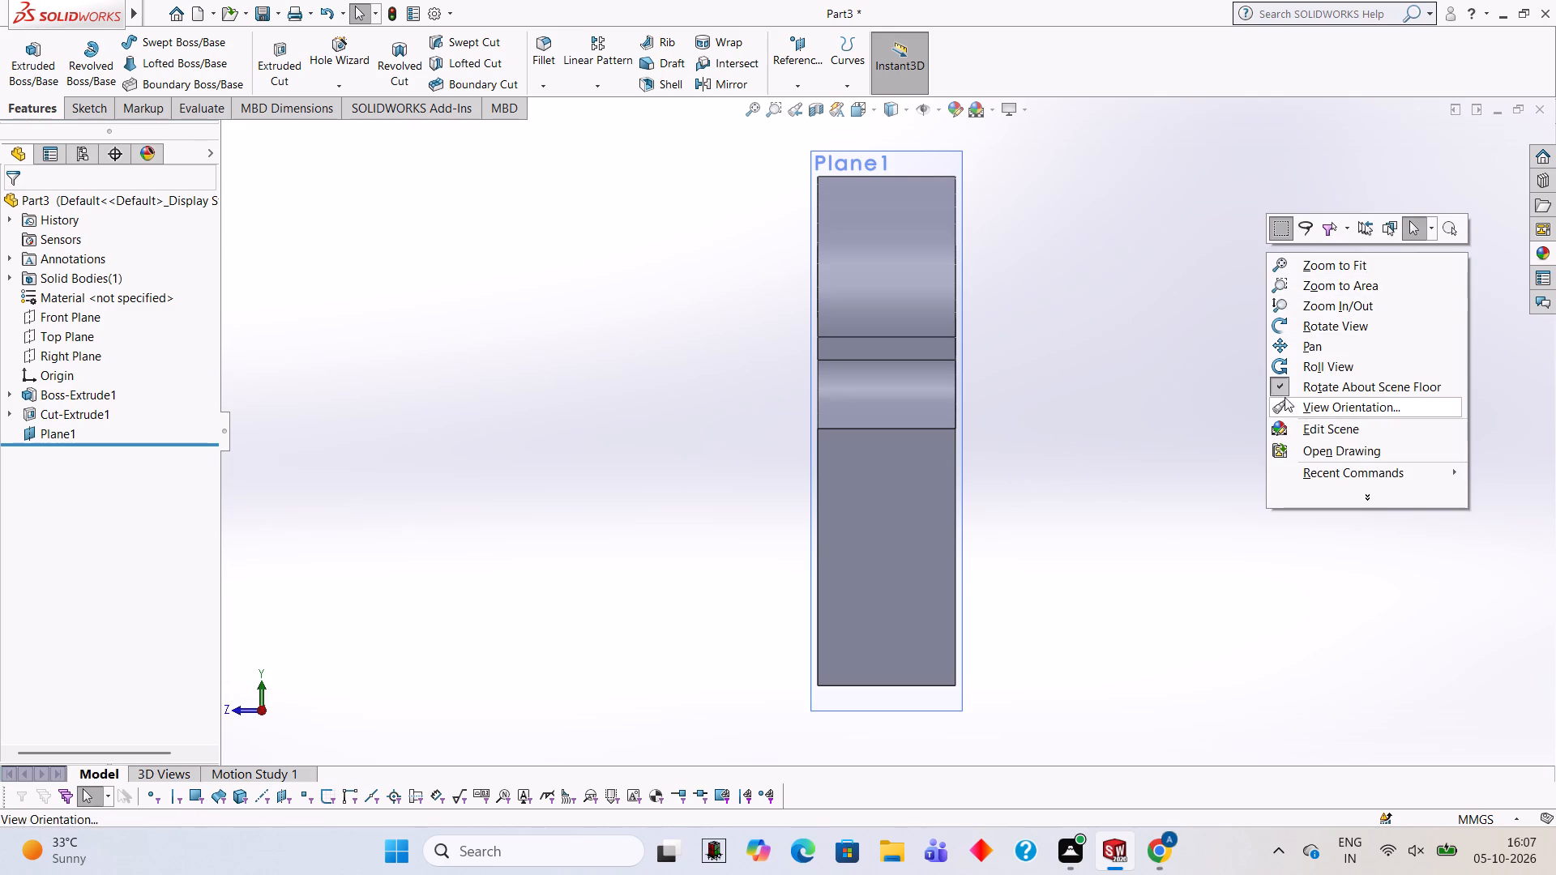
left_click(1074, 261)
Hide Plane1, the reference plane offset from the Right Plane.
middle_click_drag(977, 228, 864, 254)
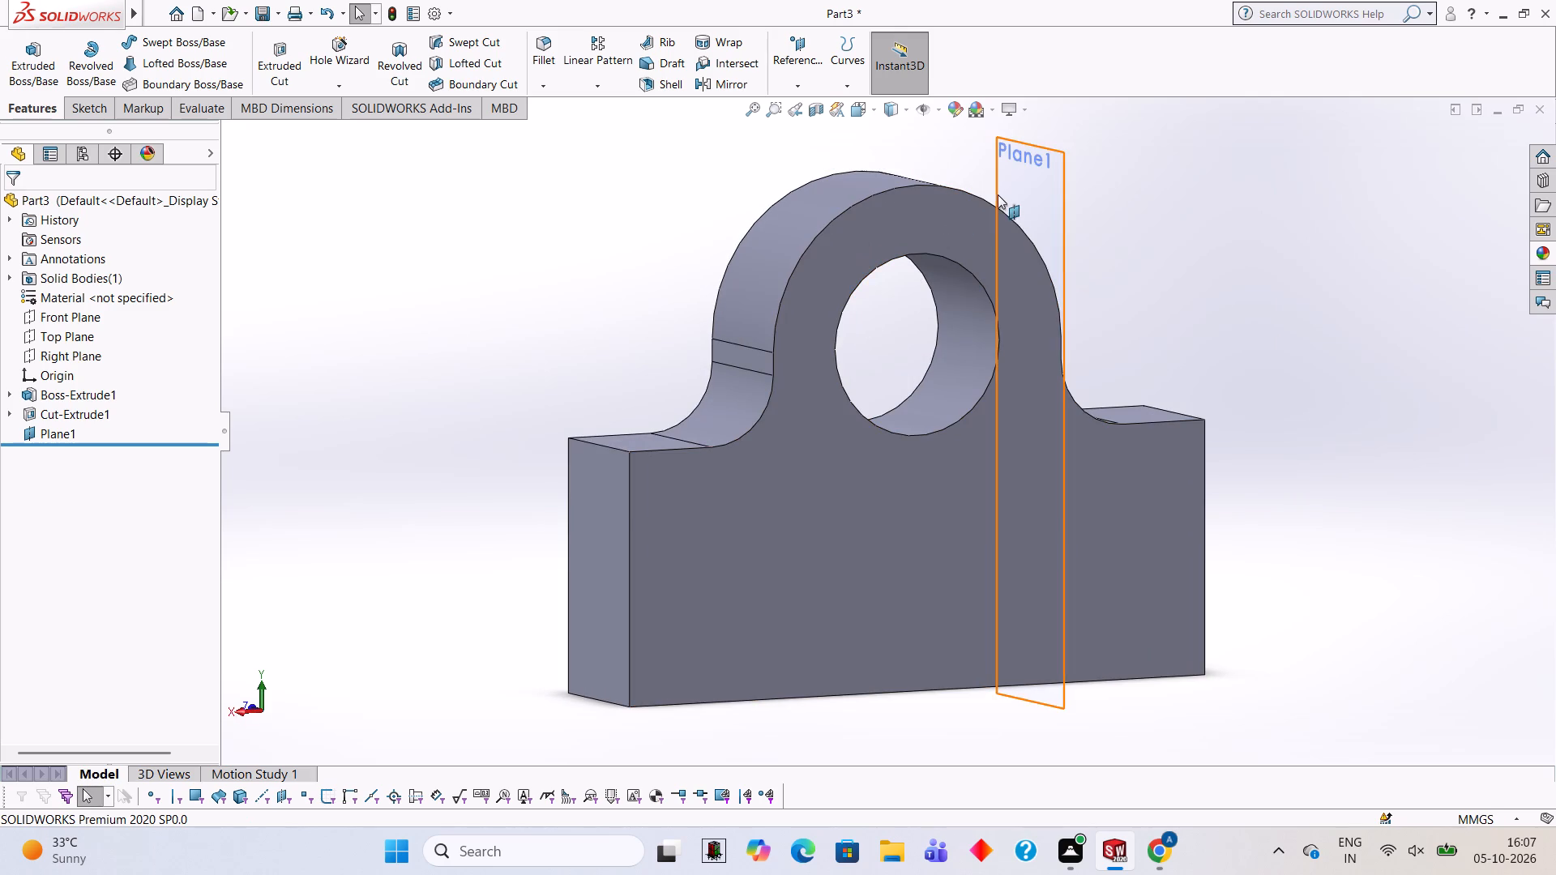
right_click(1018, 189)
left_click(1085, 170)
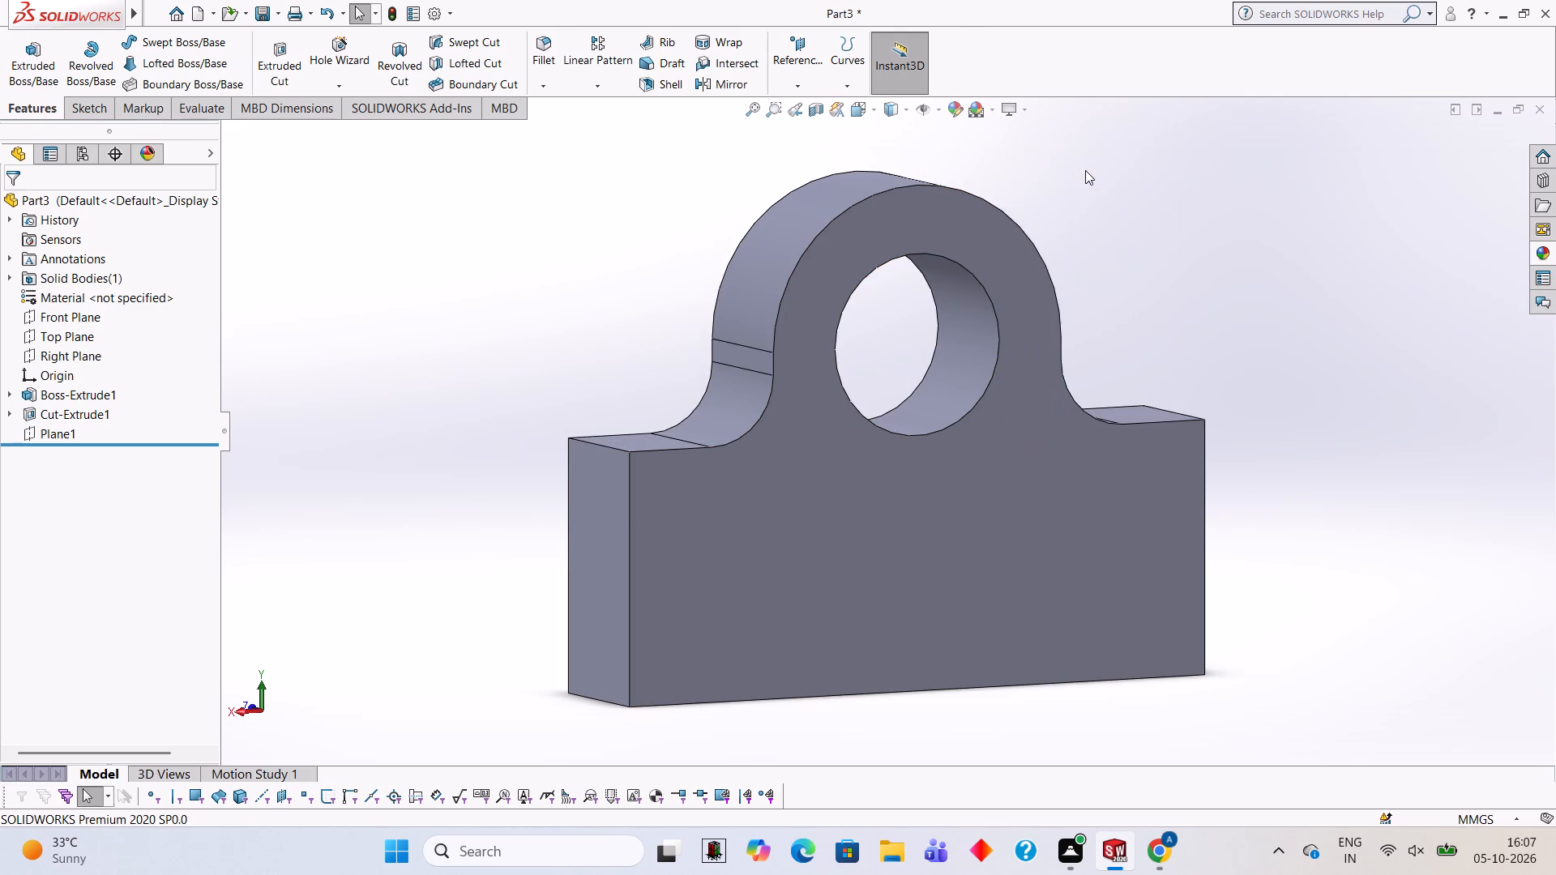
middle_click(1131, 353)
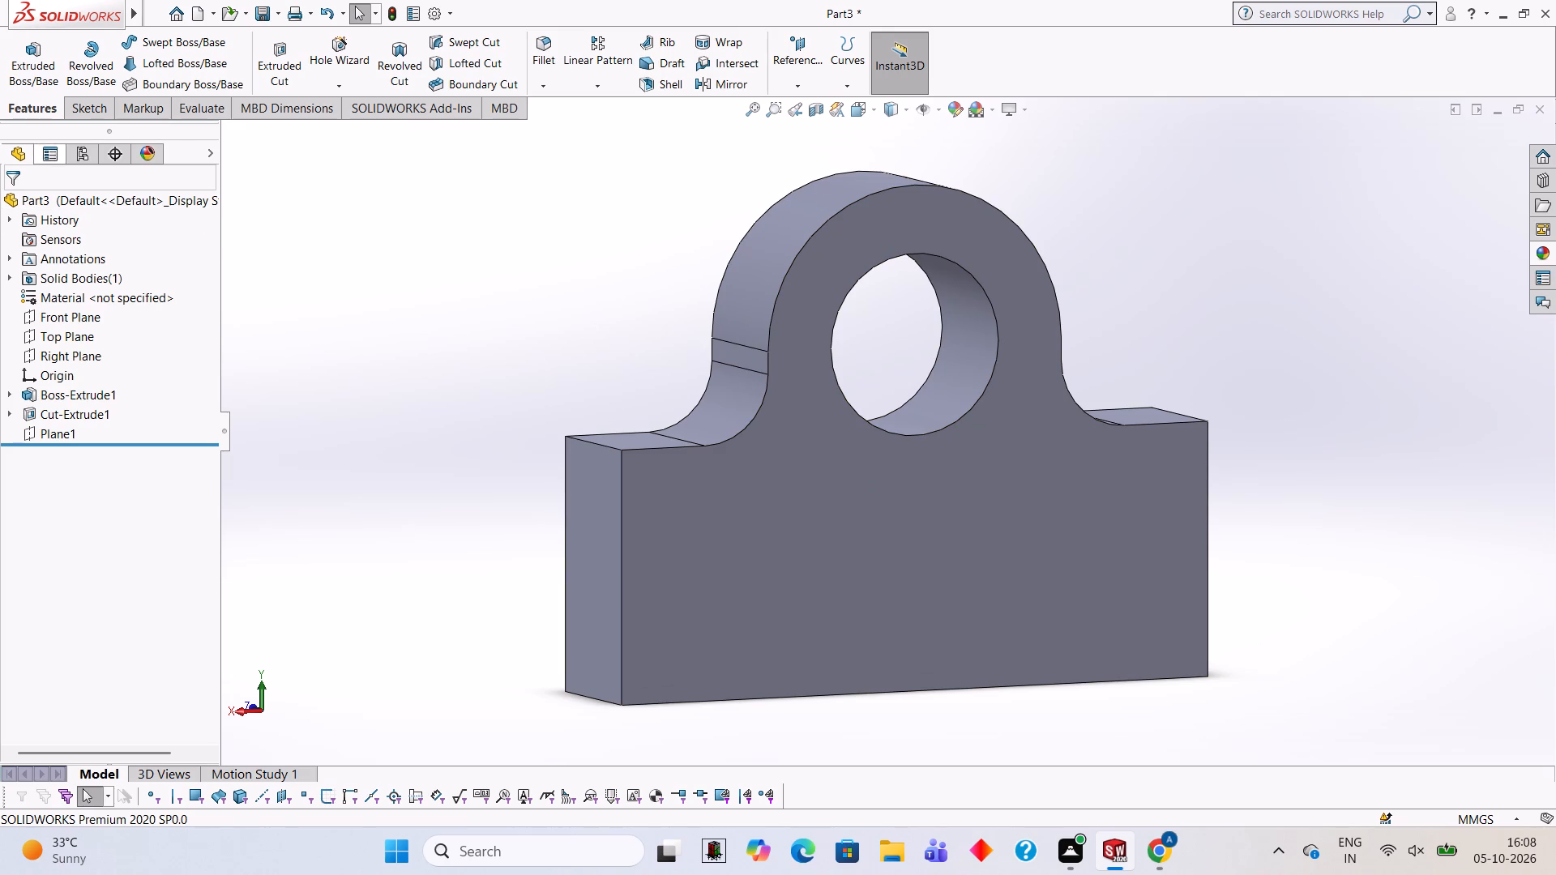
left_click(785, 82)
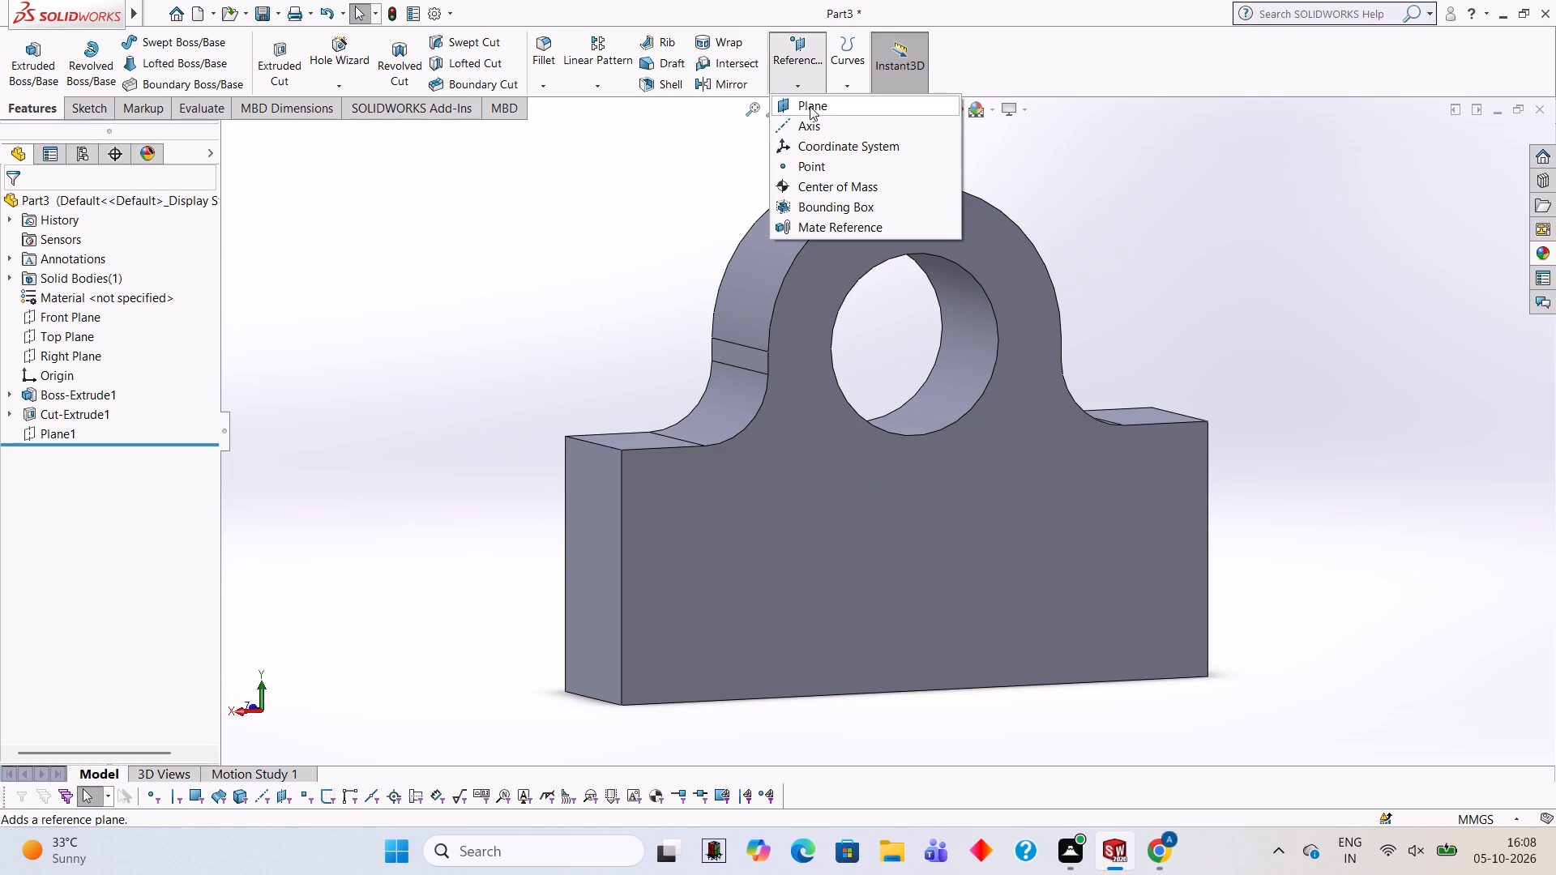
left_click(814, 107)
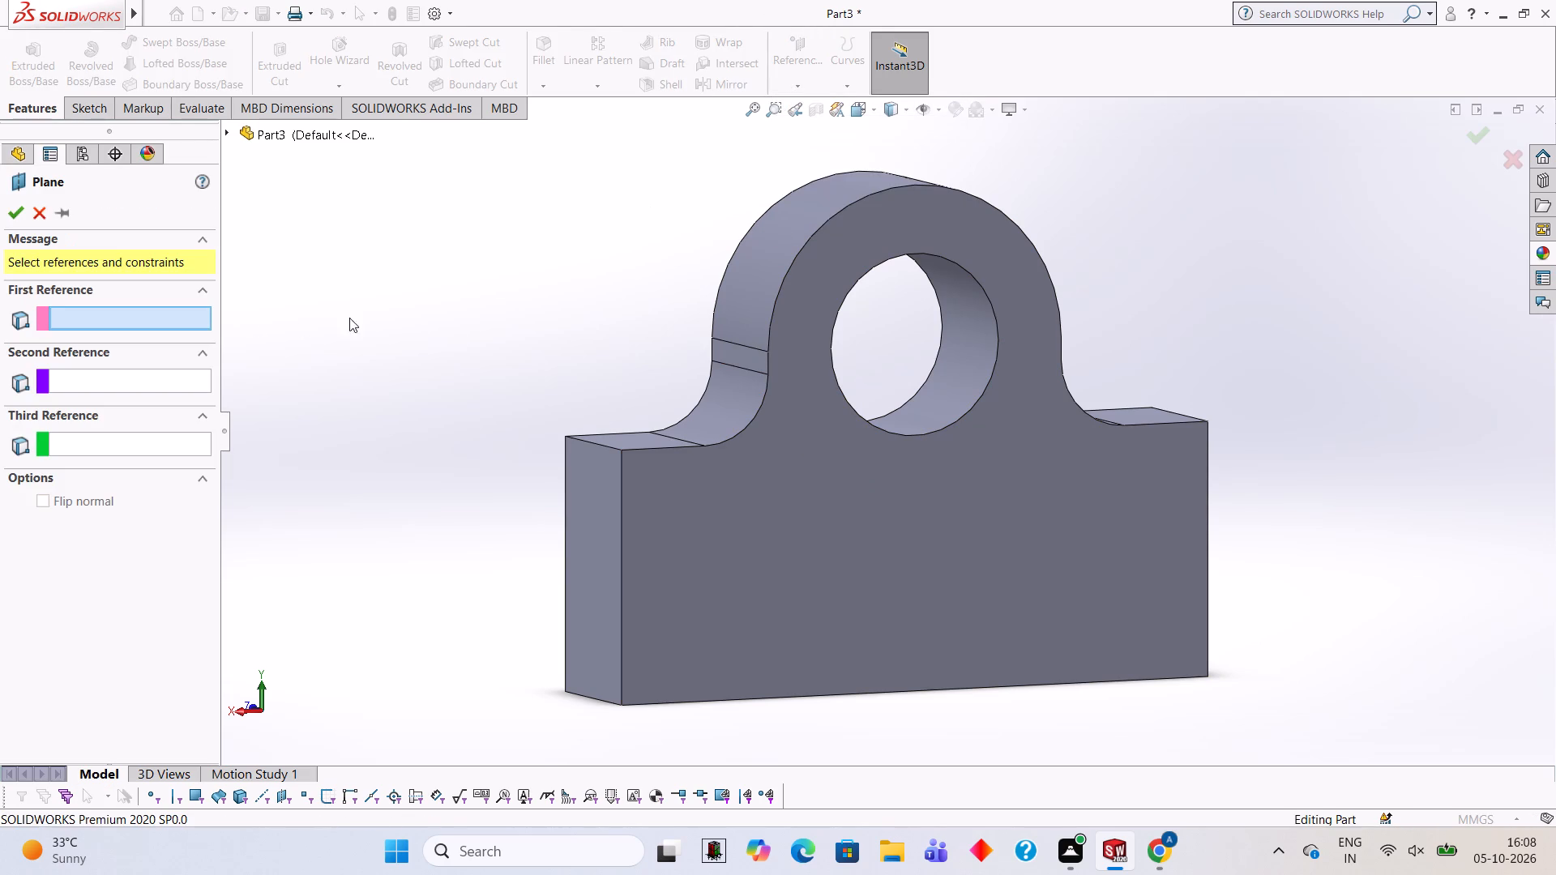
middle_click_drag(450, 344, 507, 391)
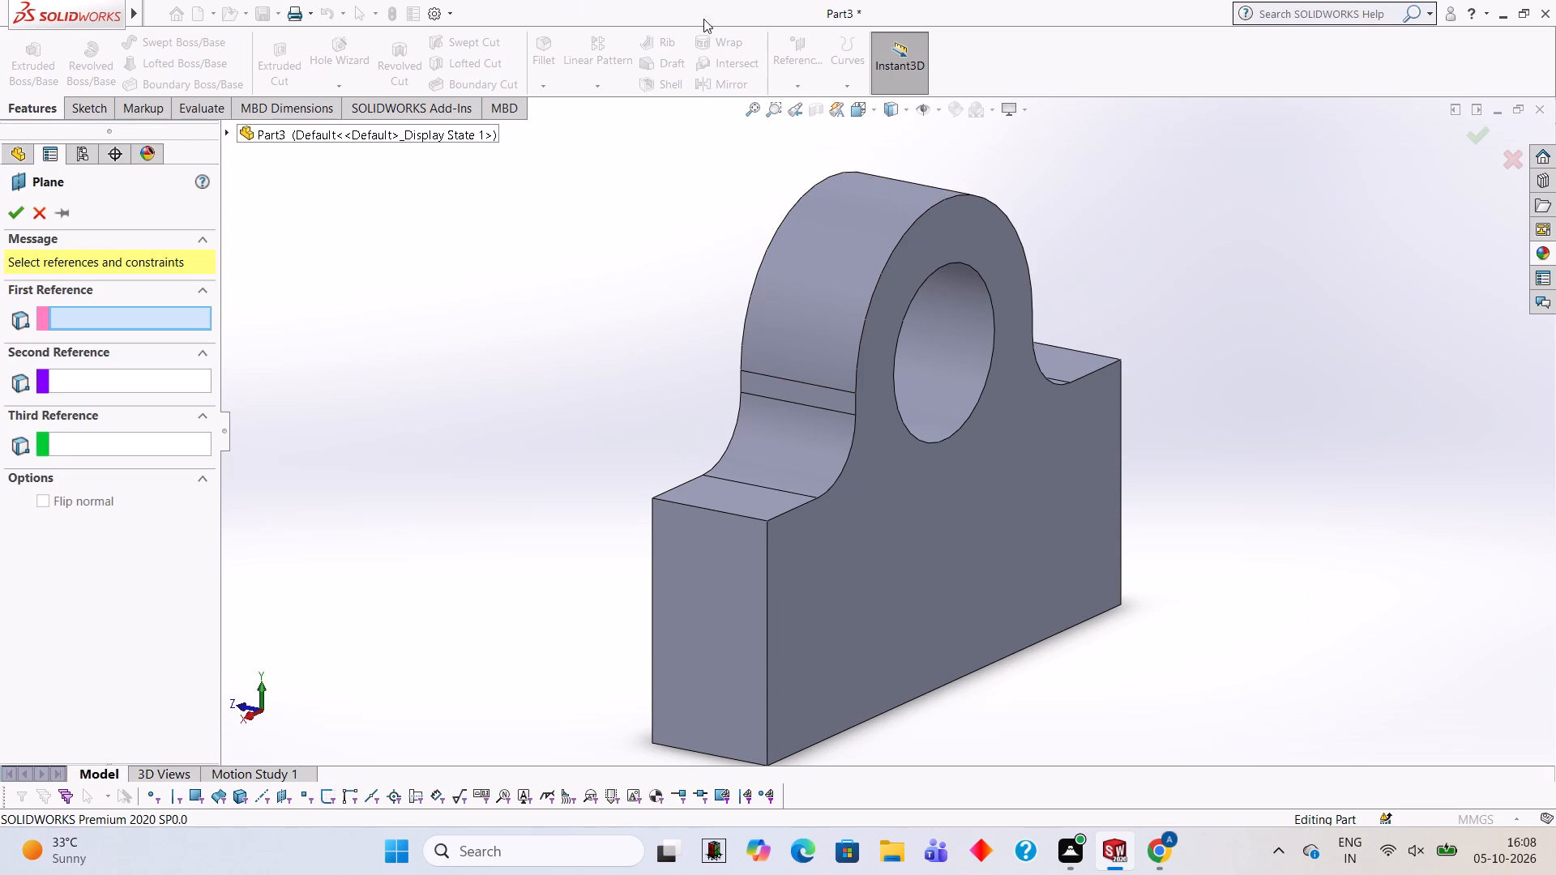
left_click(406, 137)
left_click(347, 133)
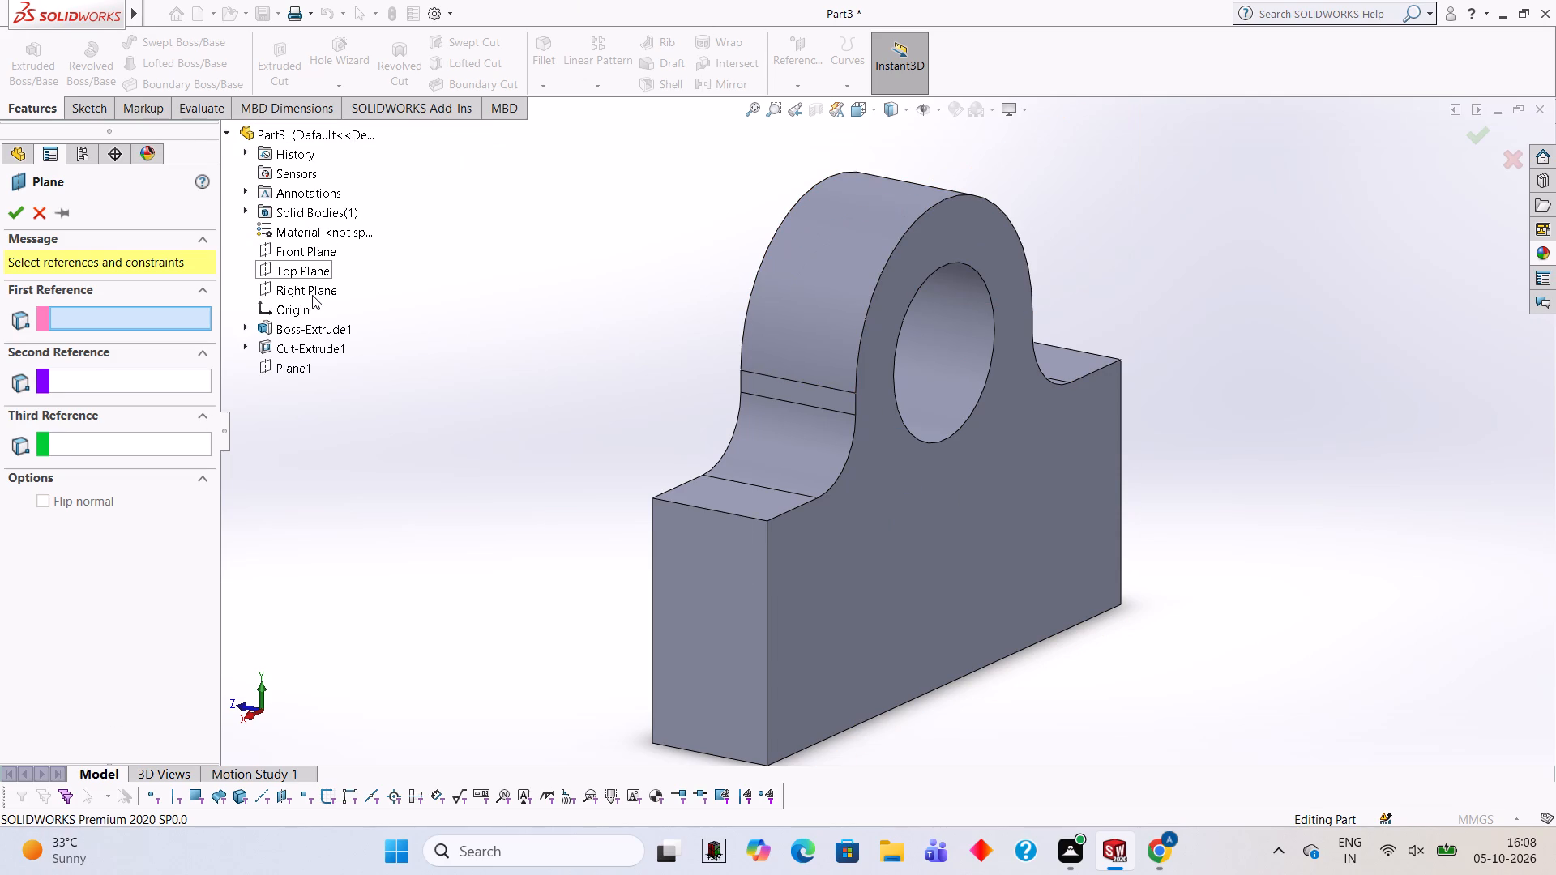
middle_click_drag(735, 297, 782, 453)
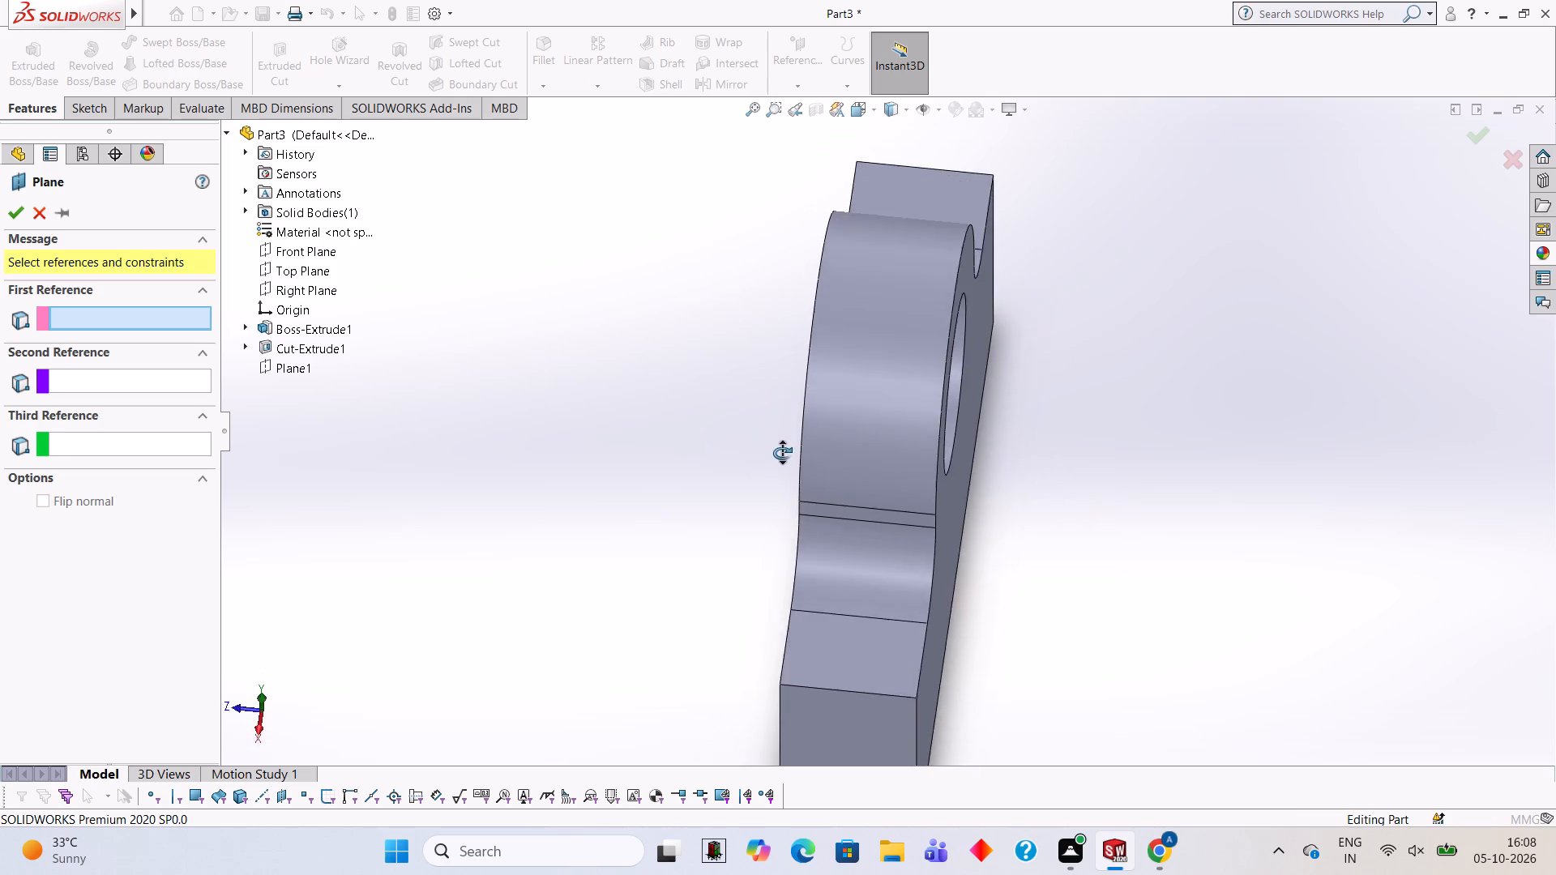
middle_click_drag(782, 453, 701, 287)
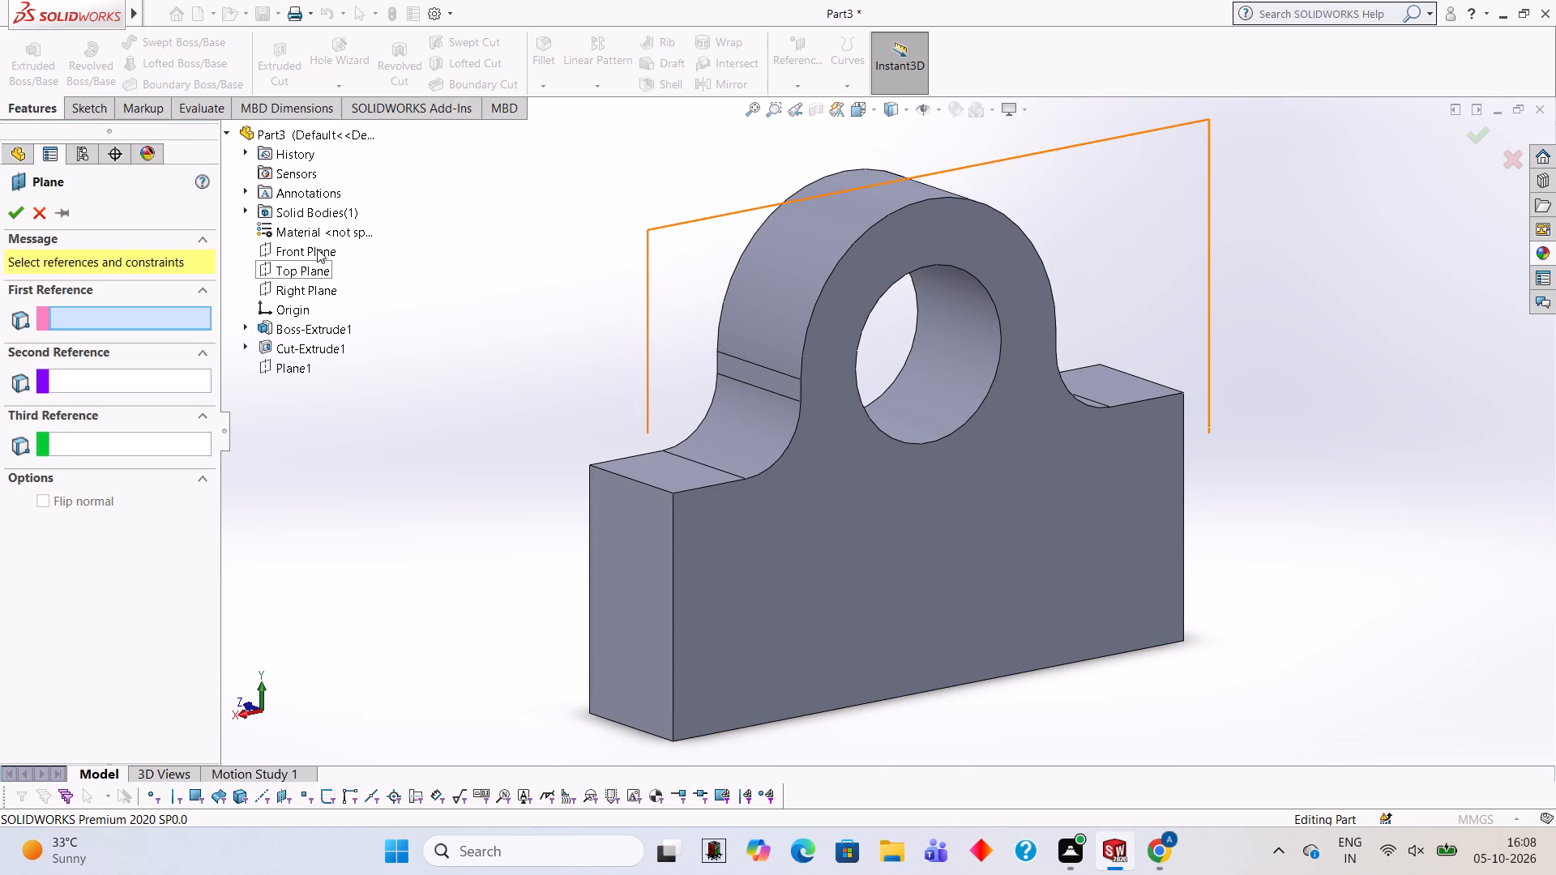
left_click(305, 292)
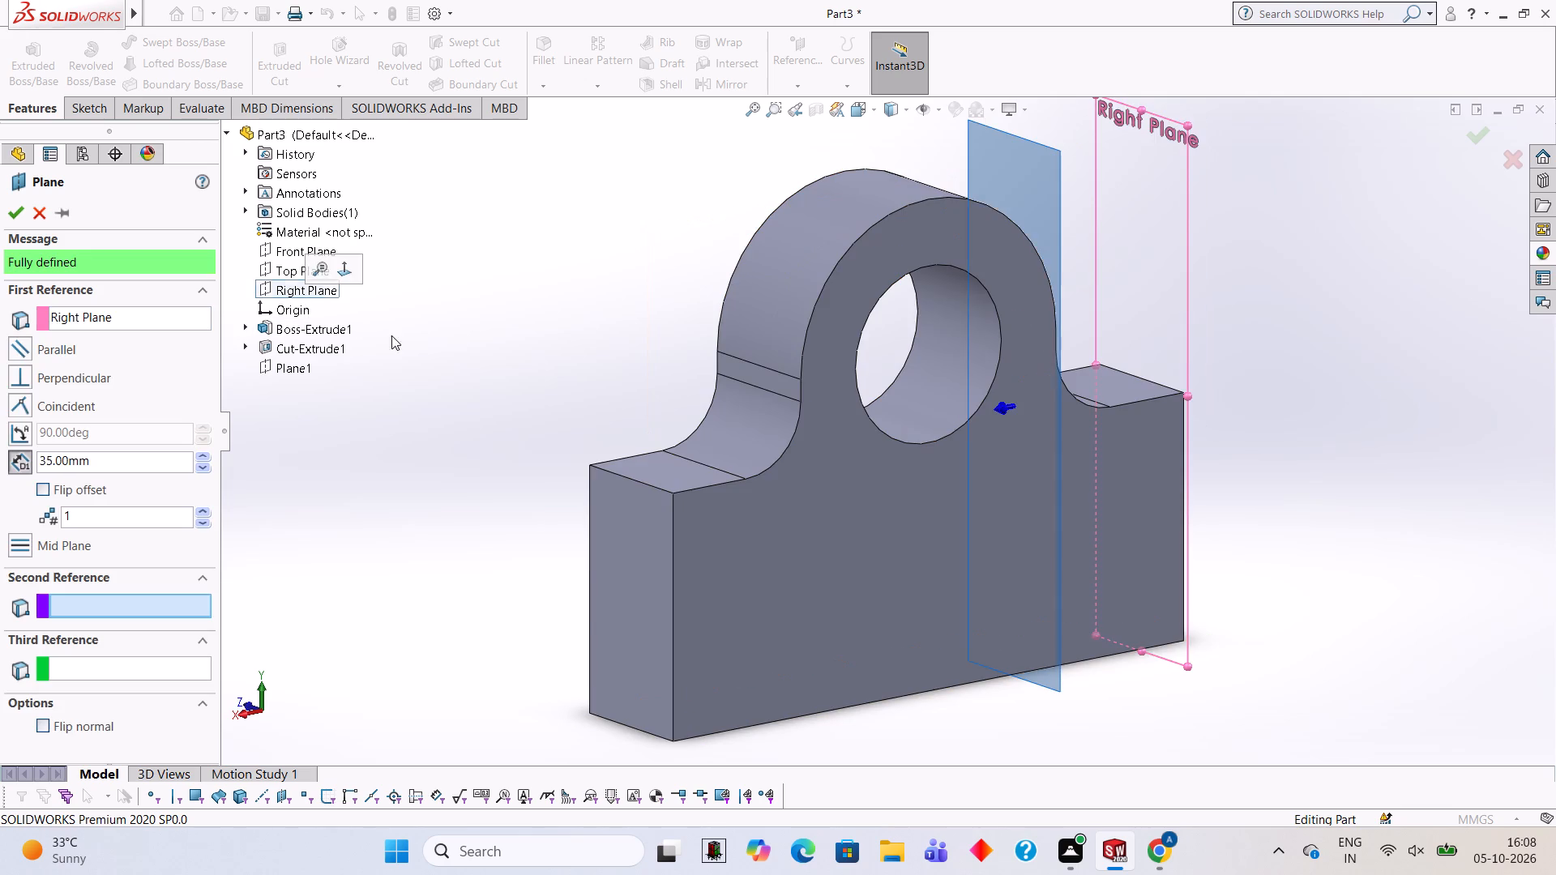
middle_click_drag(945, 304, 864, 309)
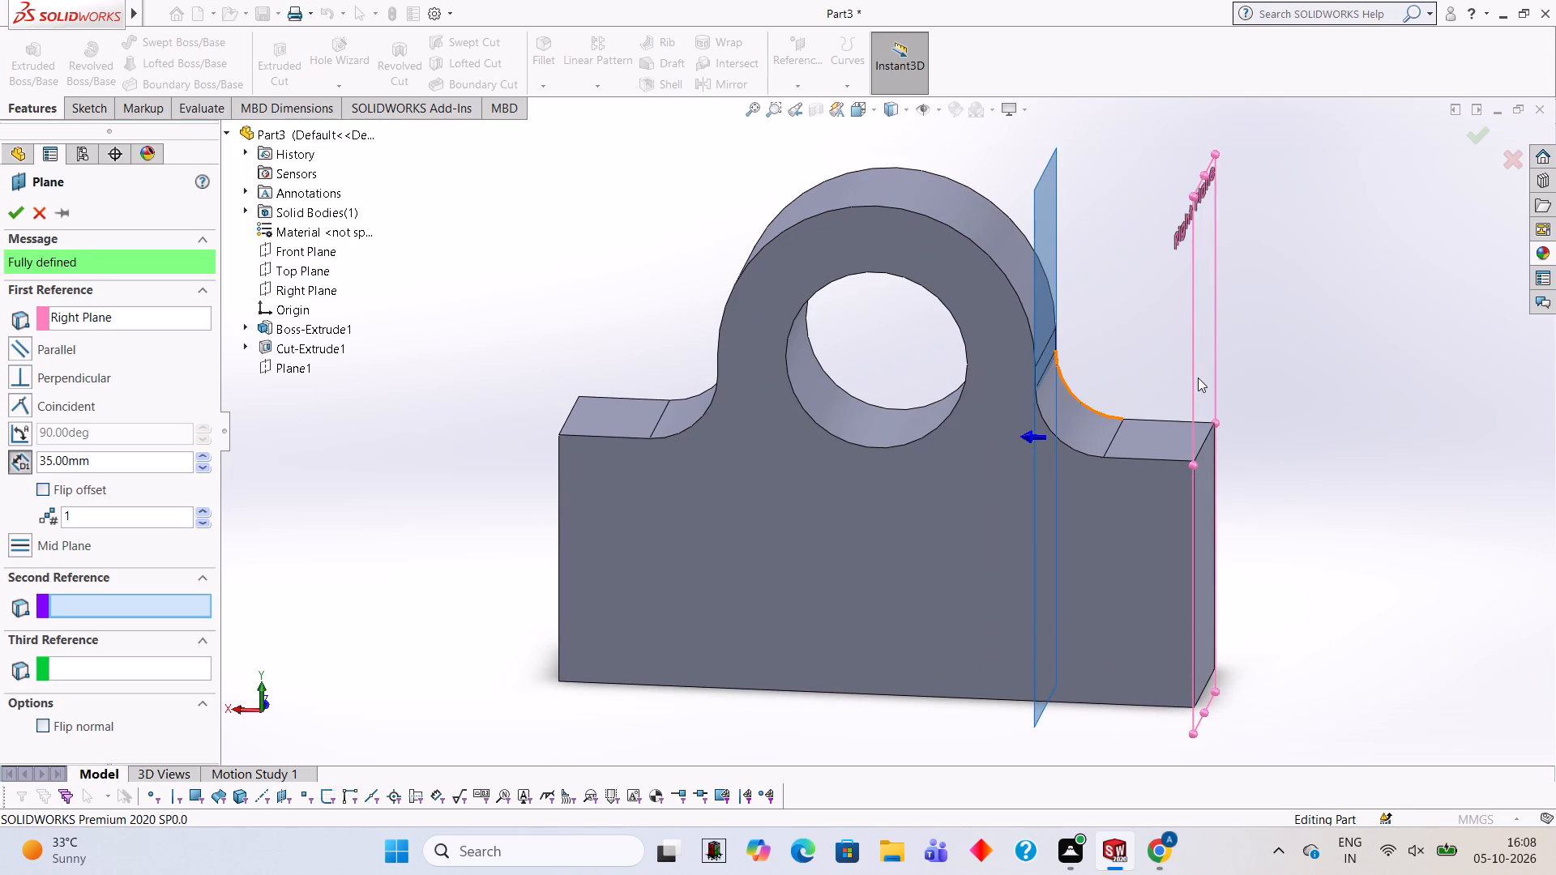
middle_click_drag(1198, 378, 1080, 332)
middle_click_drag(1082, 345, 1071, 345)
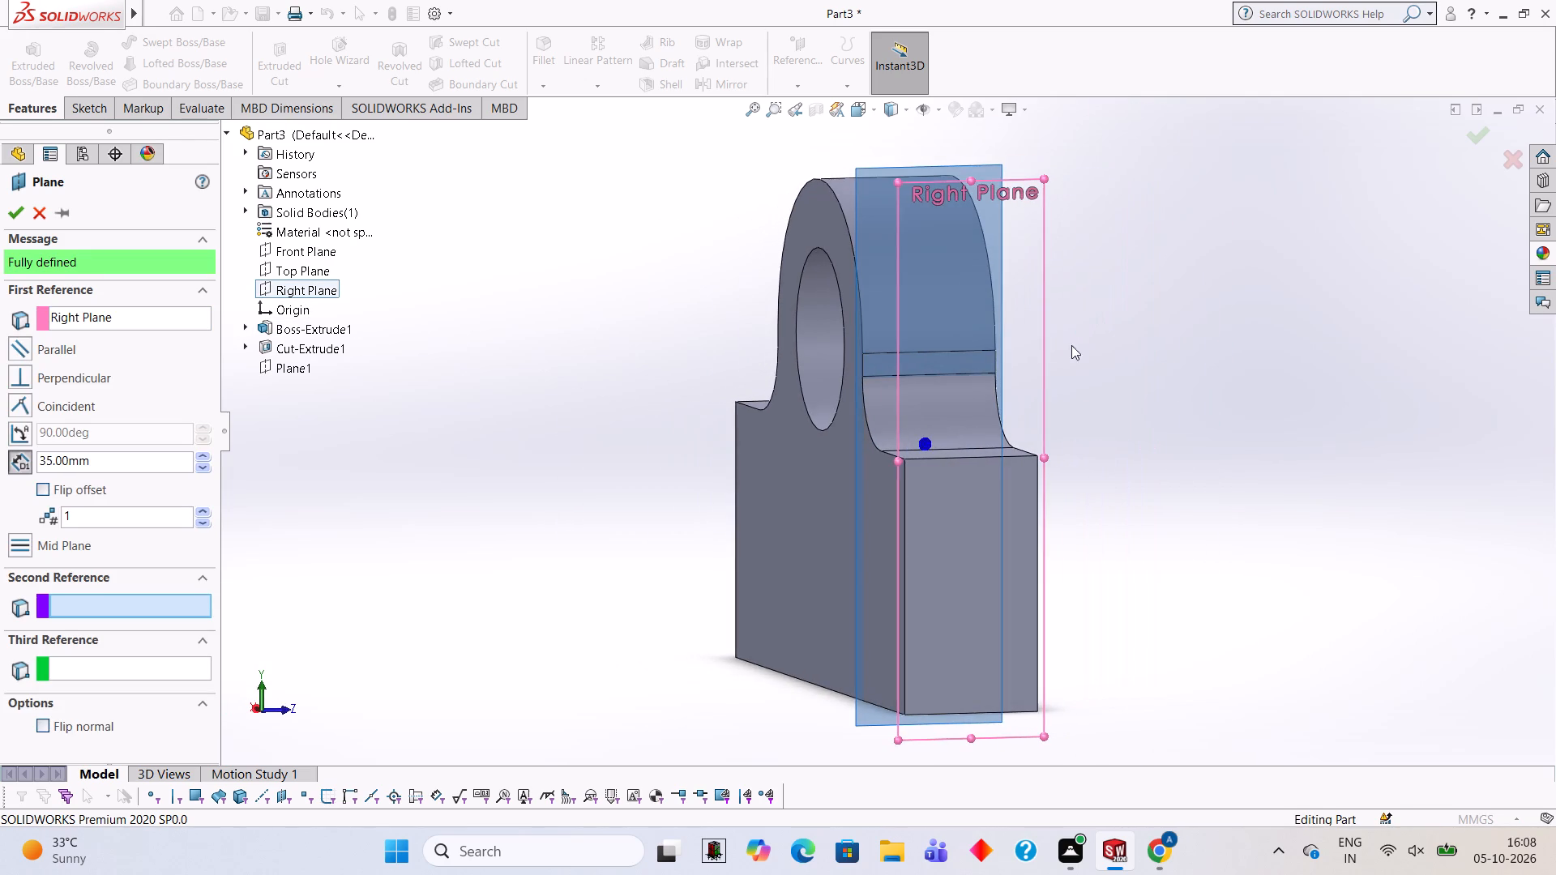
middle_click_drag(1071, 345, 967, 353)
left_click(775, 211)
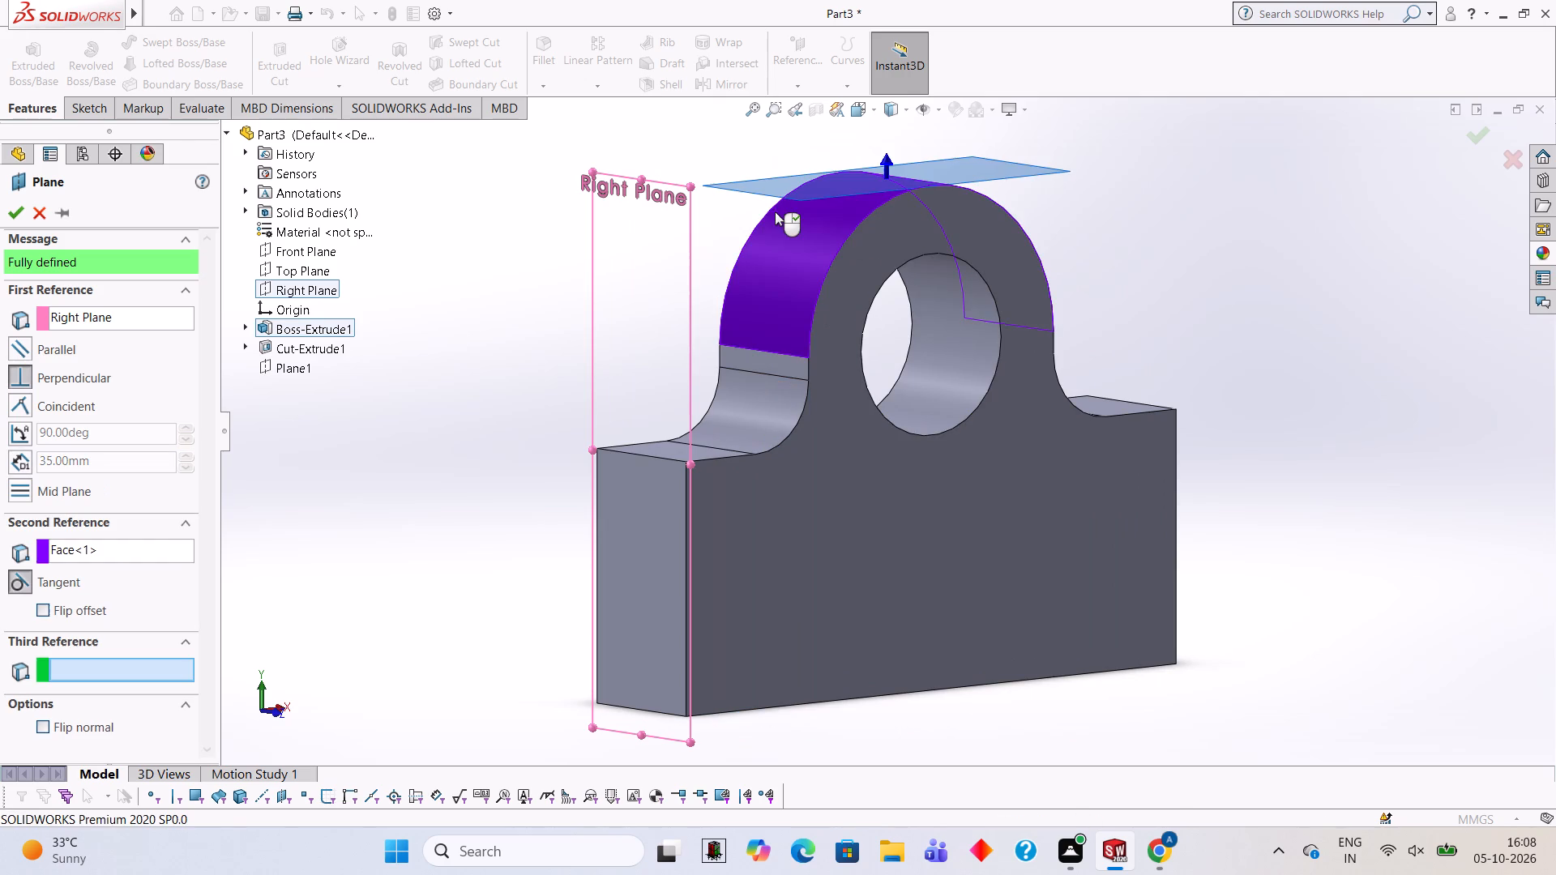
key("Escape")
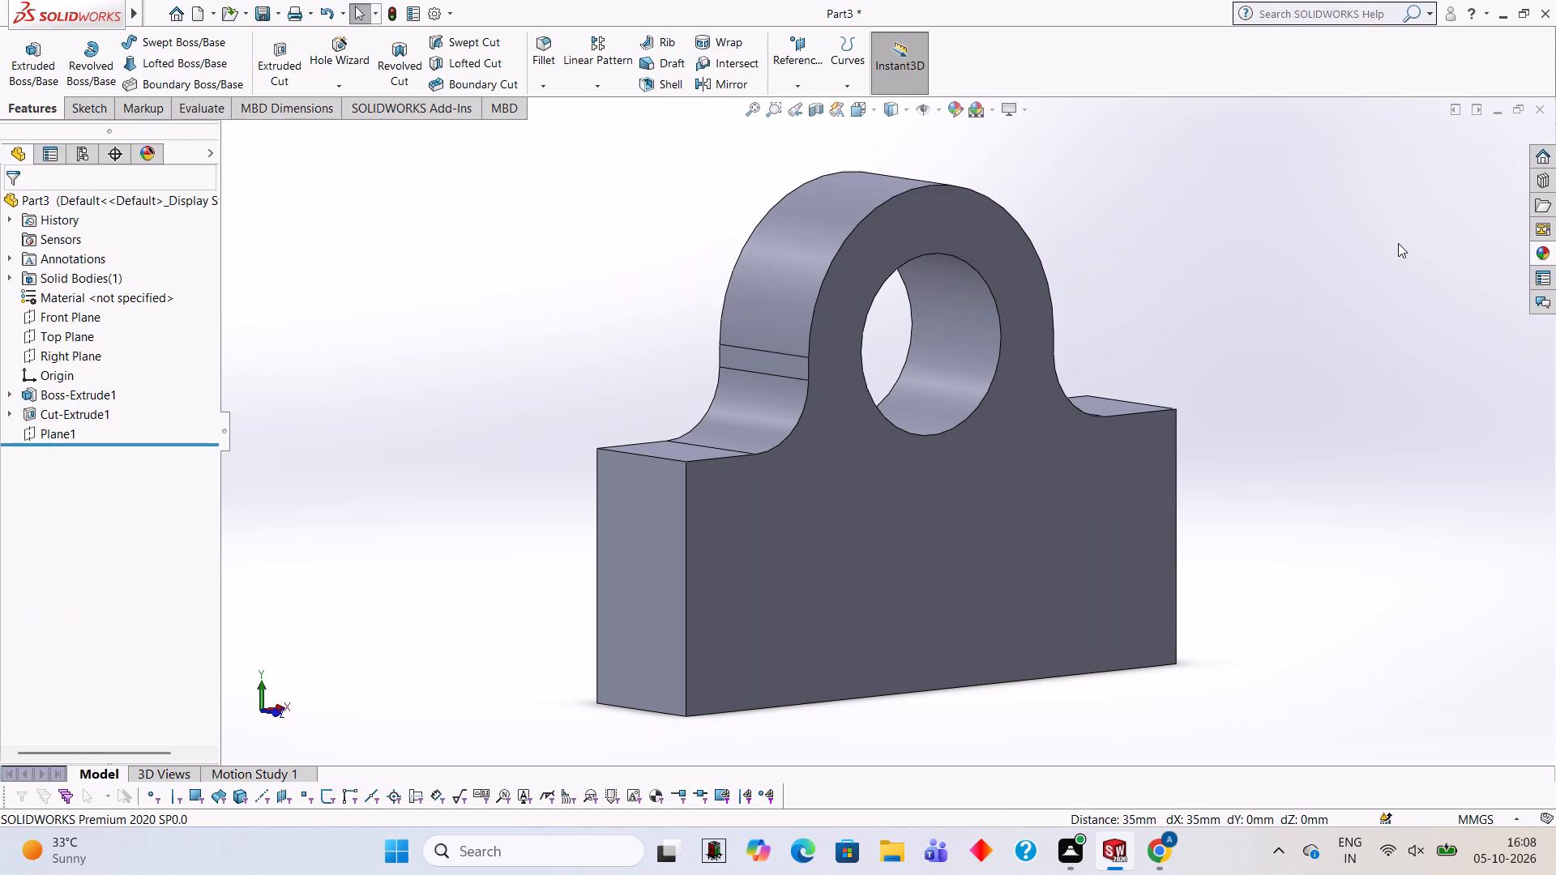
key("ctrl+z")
Create another reference plane parallel to the Right Plane at a 35 mm offset.
left_click(802, 83)
left_click(804, 102)
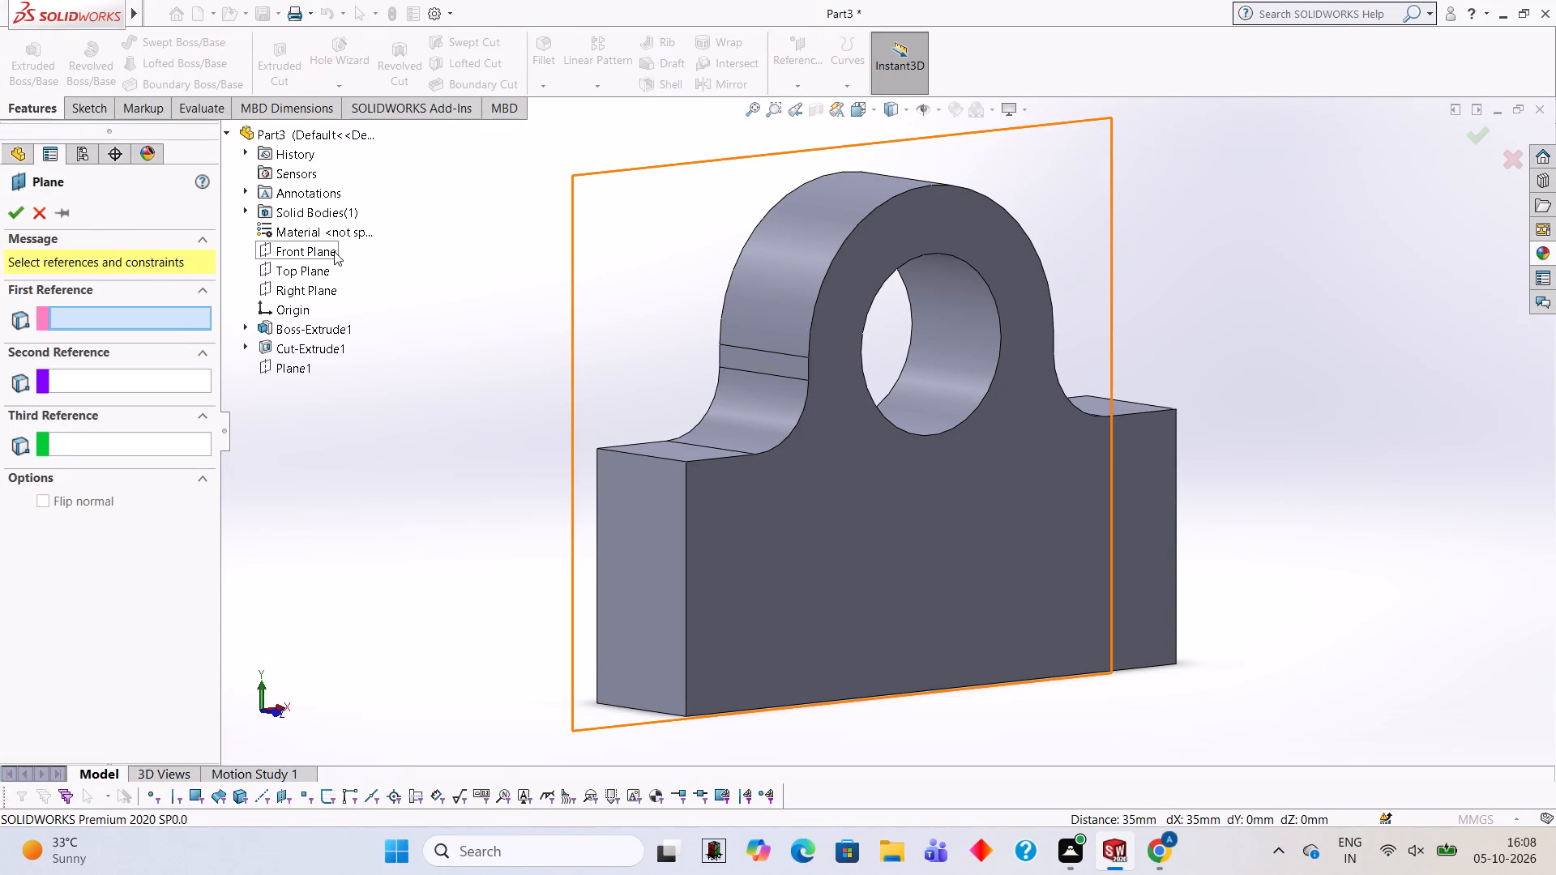
left_click(307, 297)
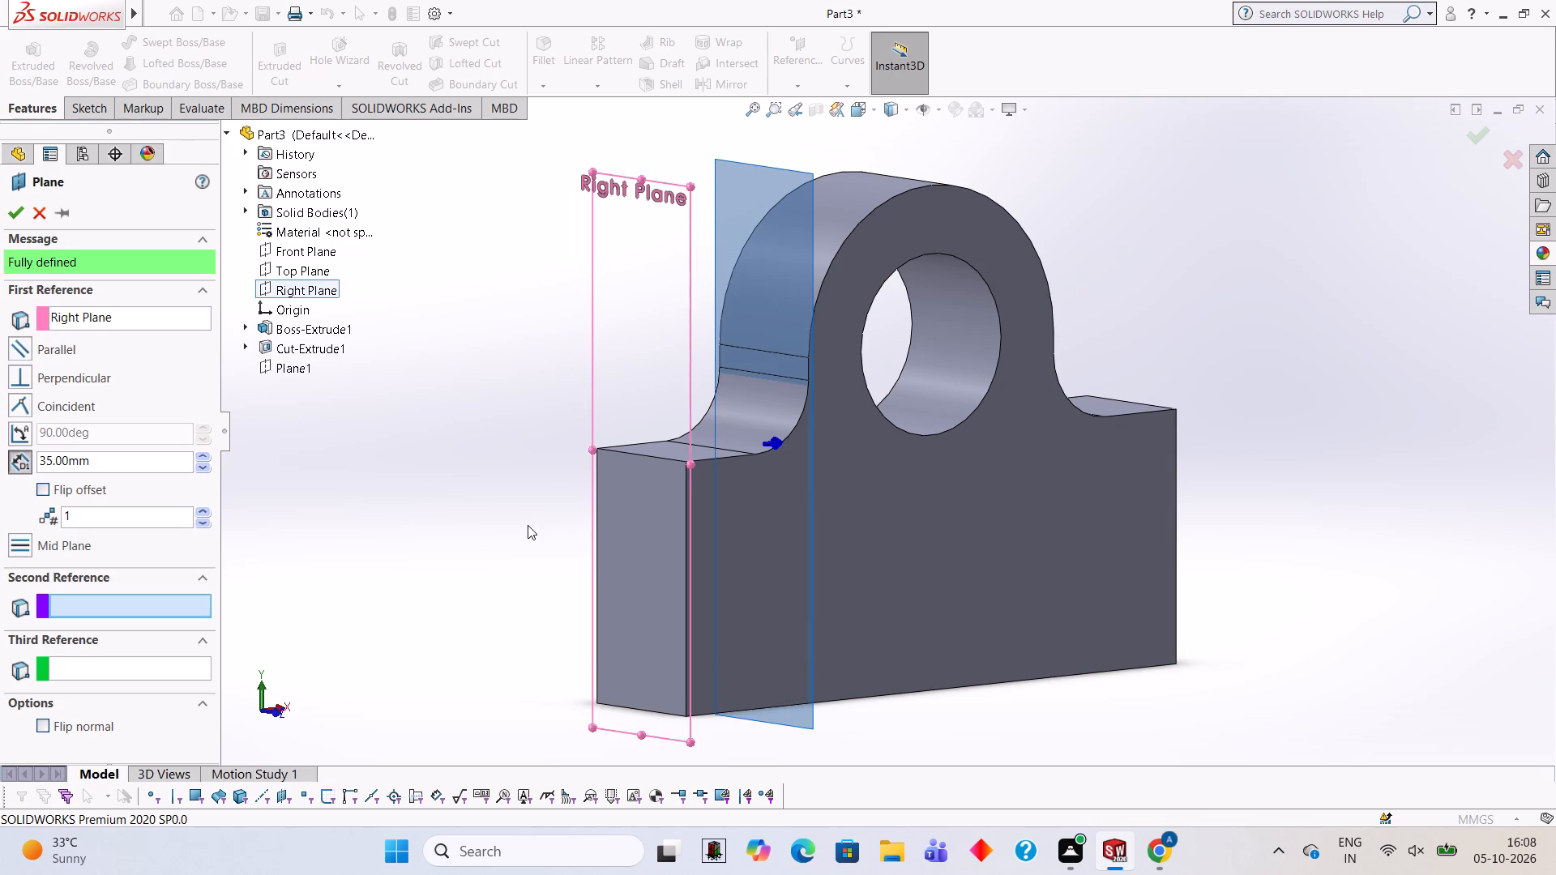
left_click(17, 223)
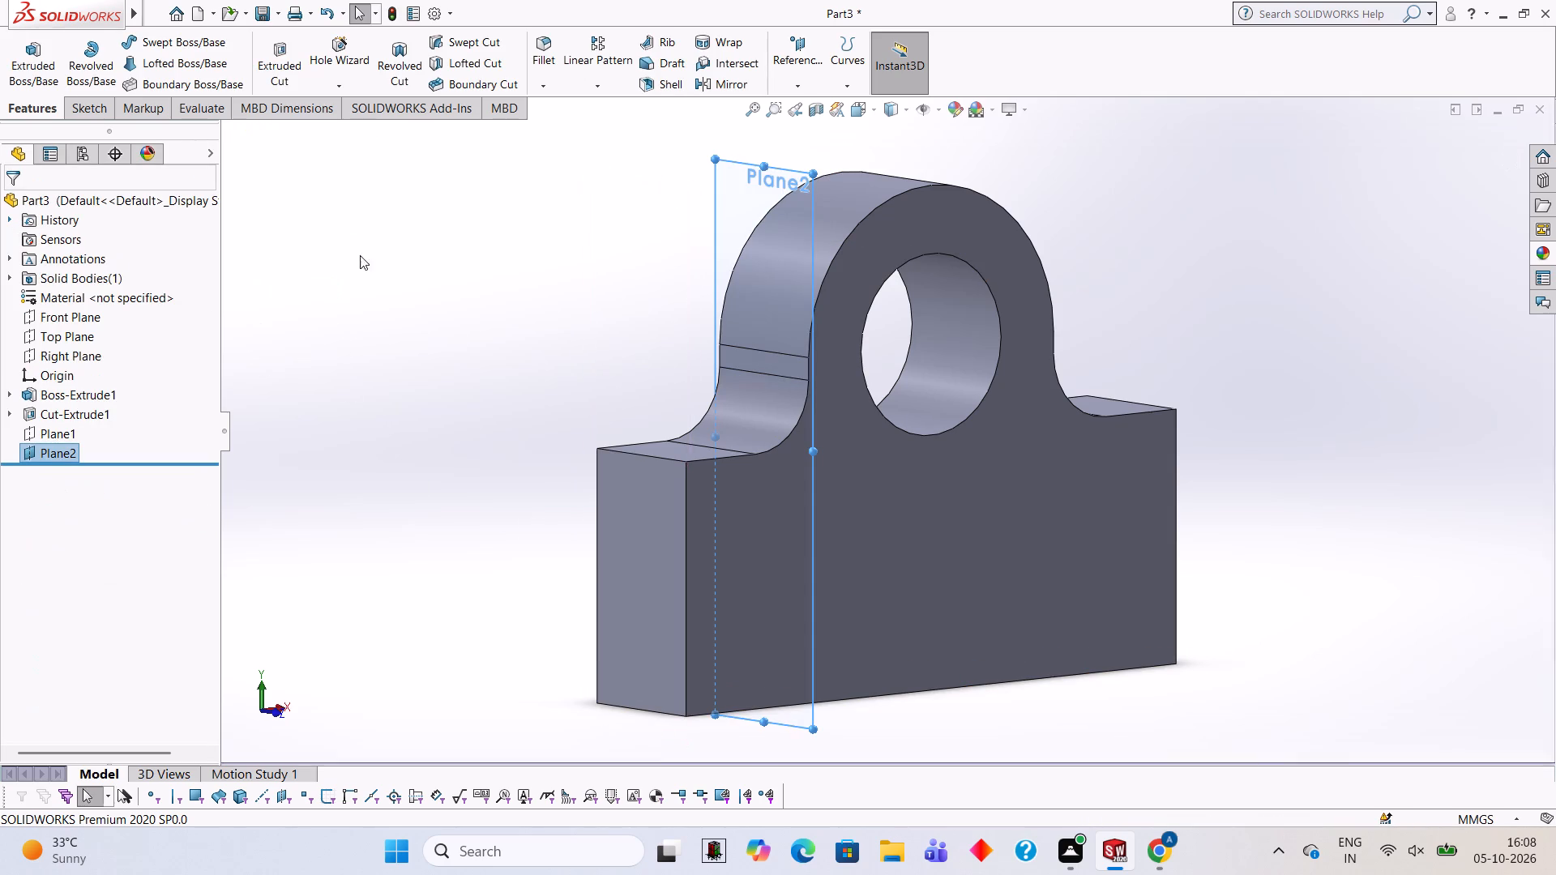
Start a sketch on Plane2 and draw a 45 mm vertical line upward from the origin along the body's edge.
left_click(735, 198)
left_click(806, 154)
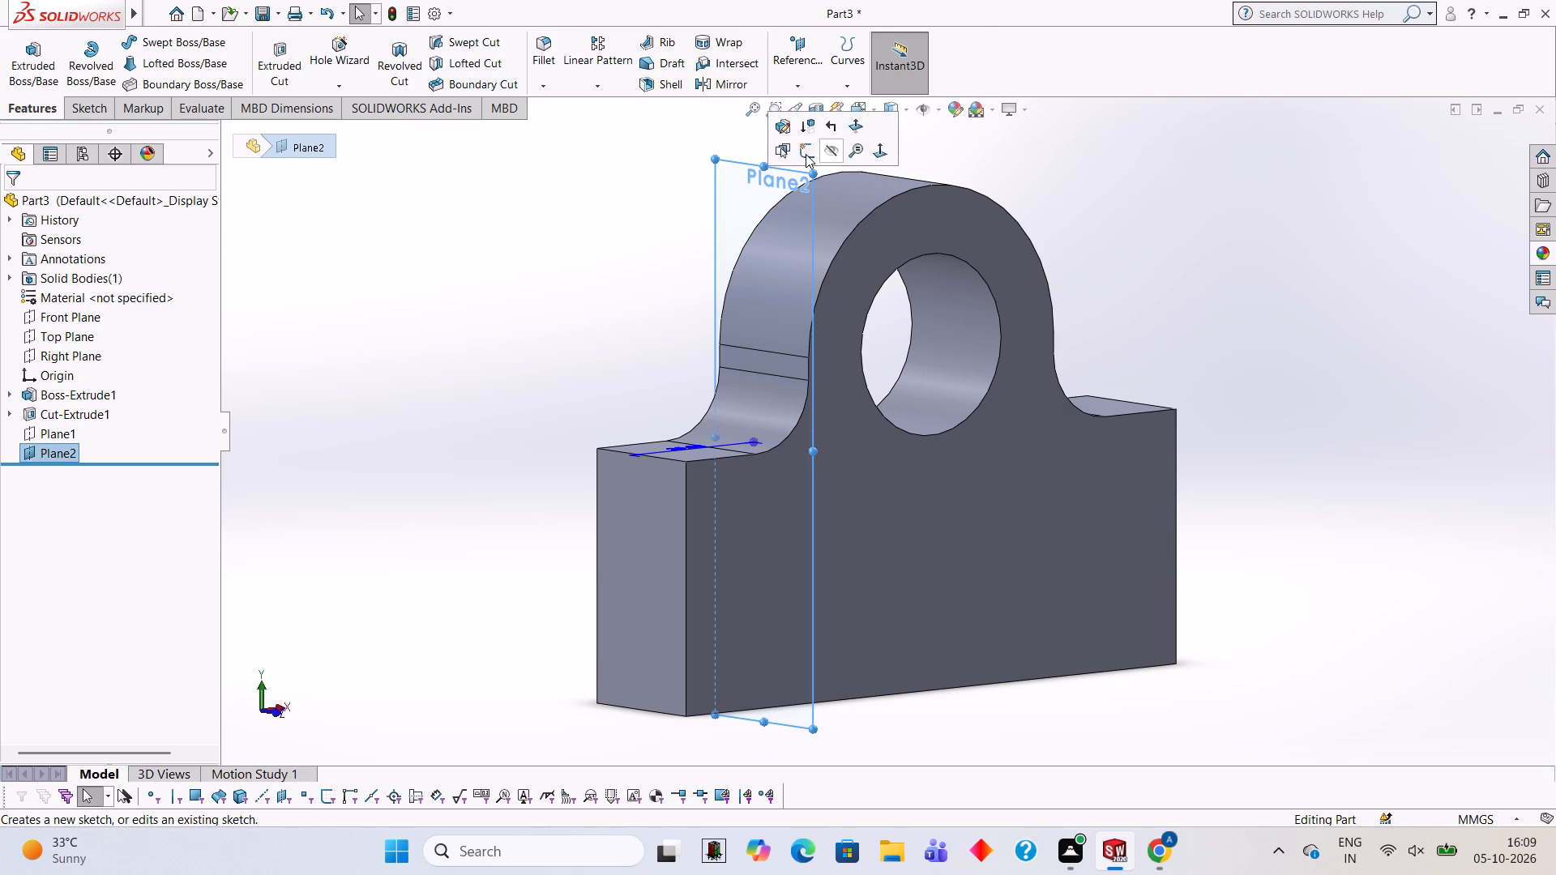
key("ctrl+8")
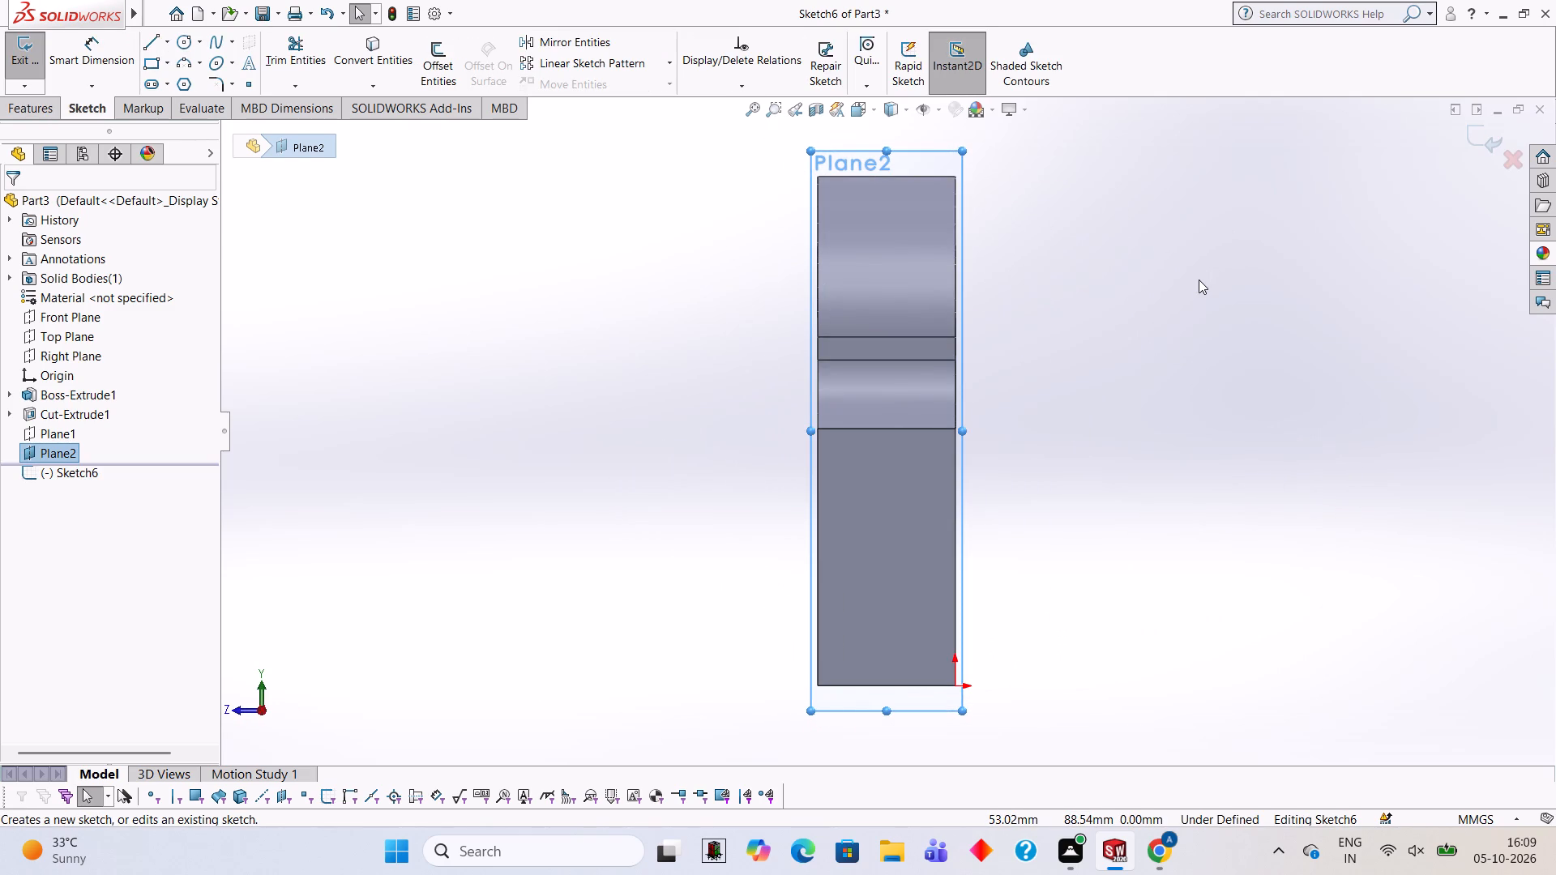
left_click(147, 44)
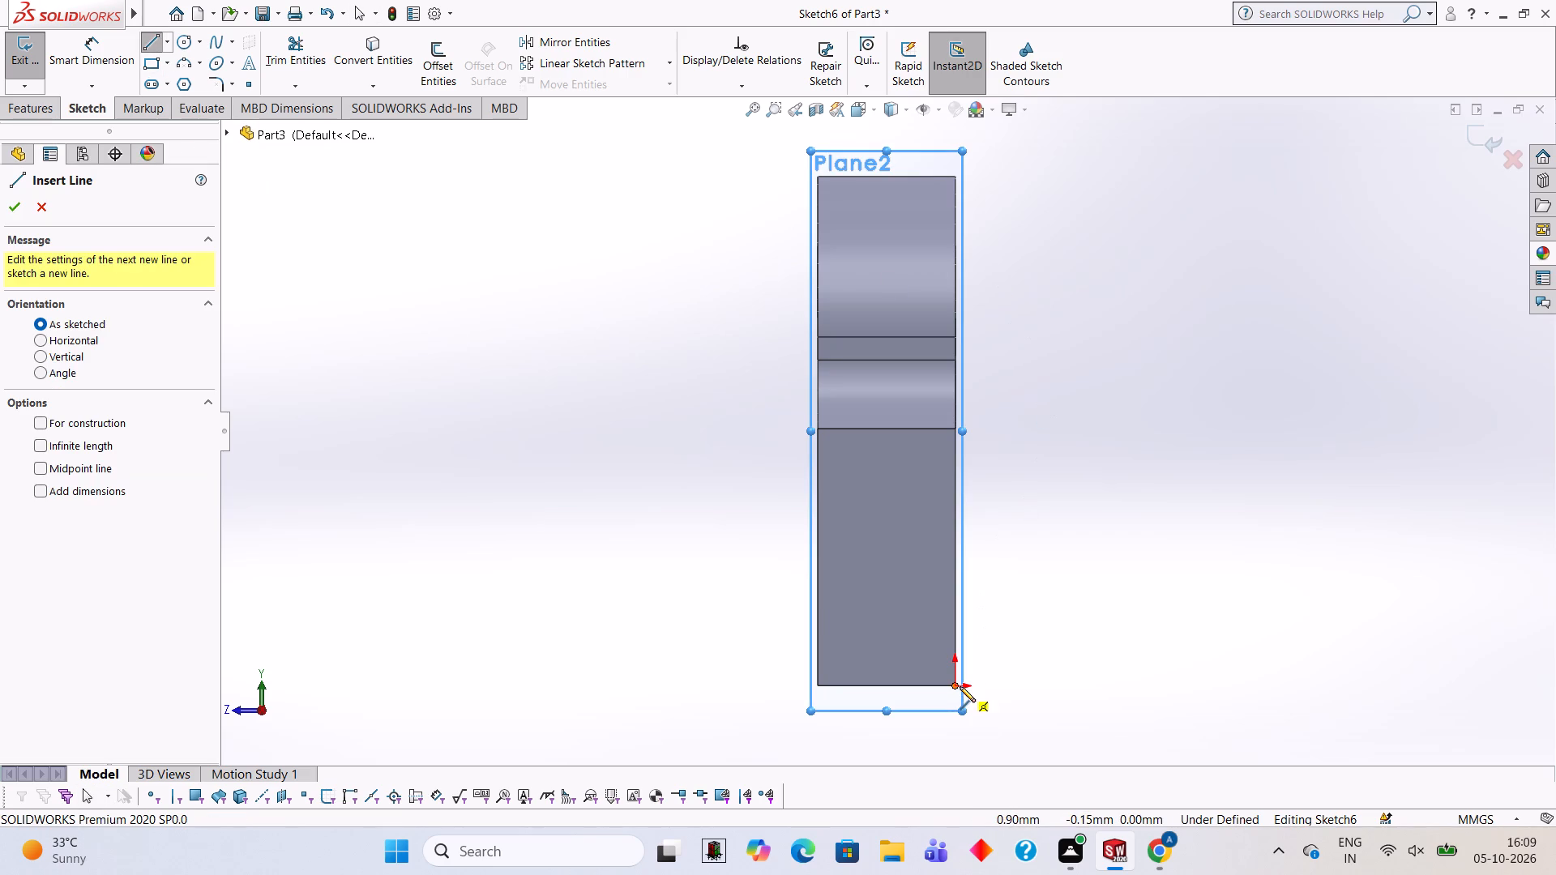
left_click(955, 686)
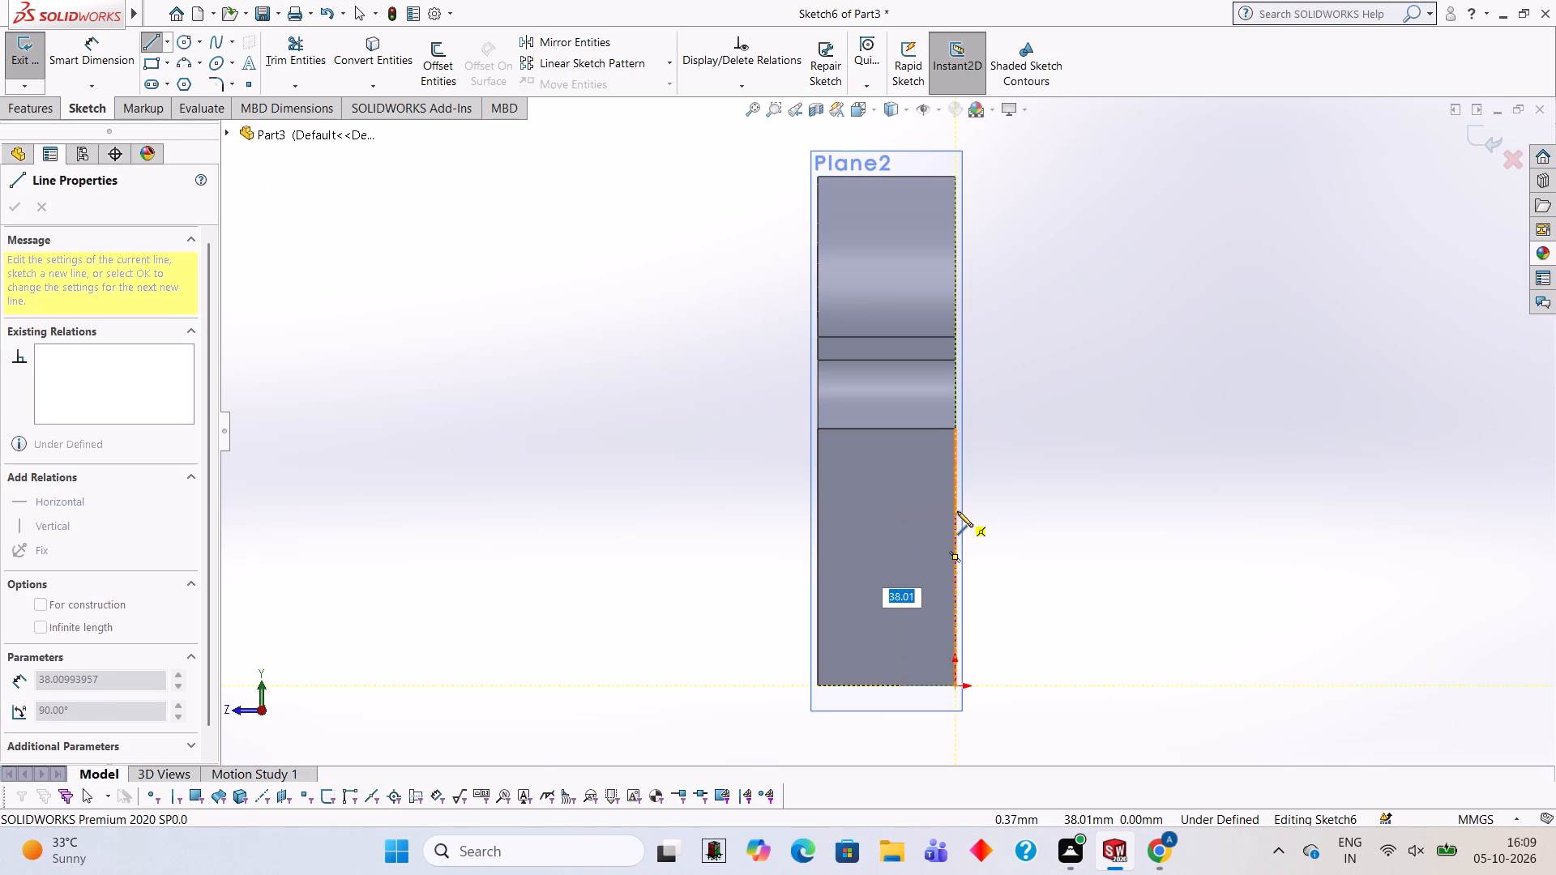
key("1")
key("BackSpace")
type("45")
key("Return")
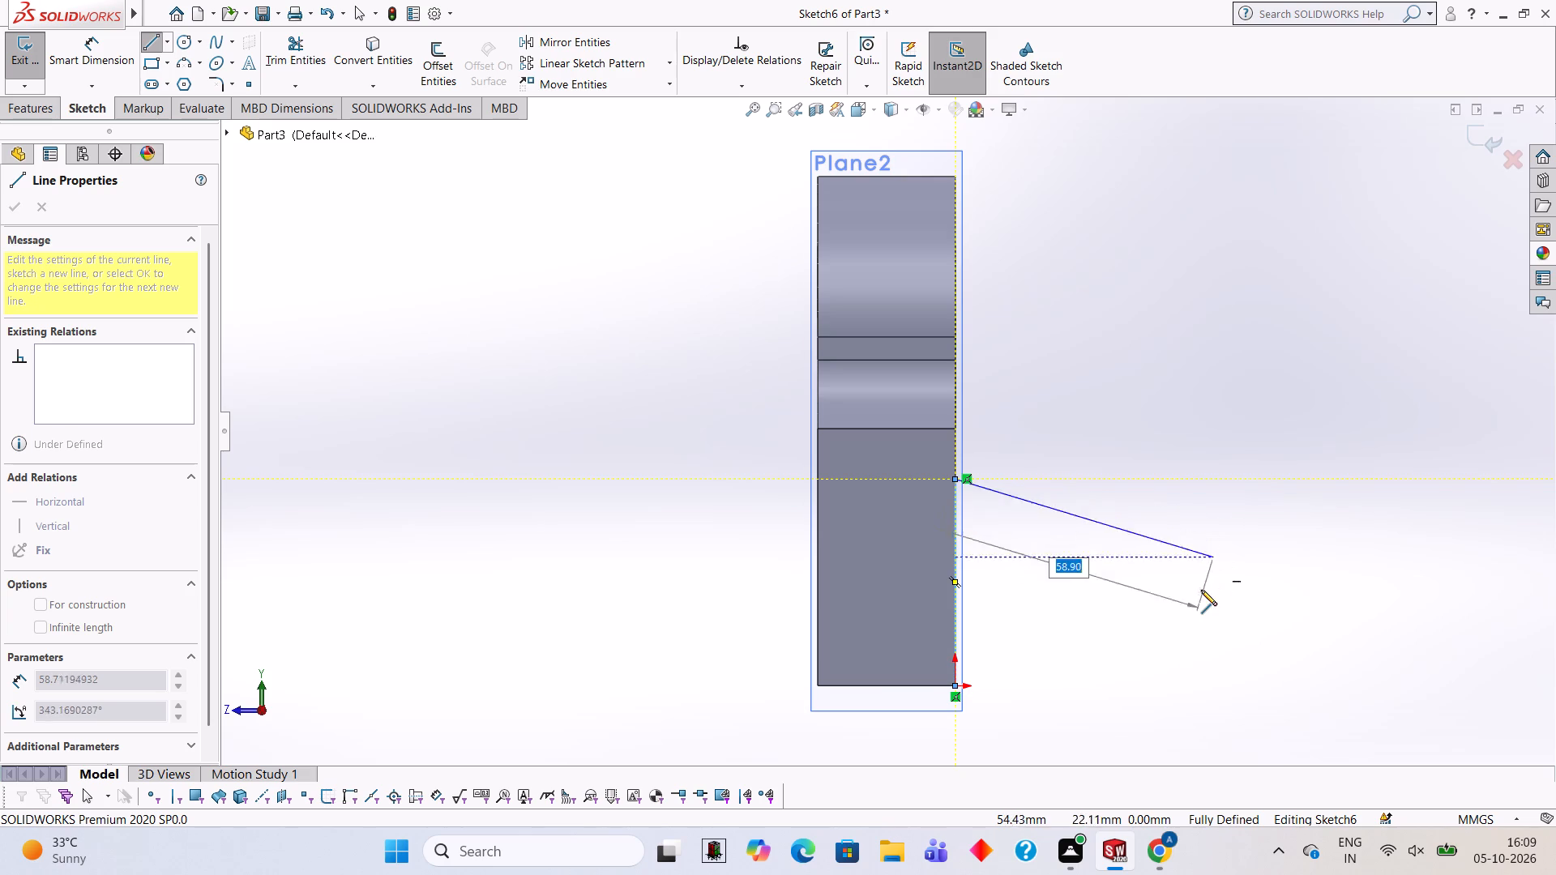
key("Escape")
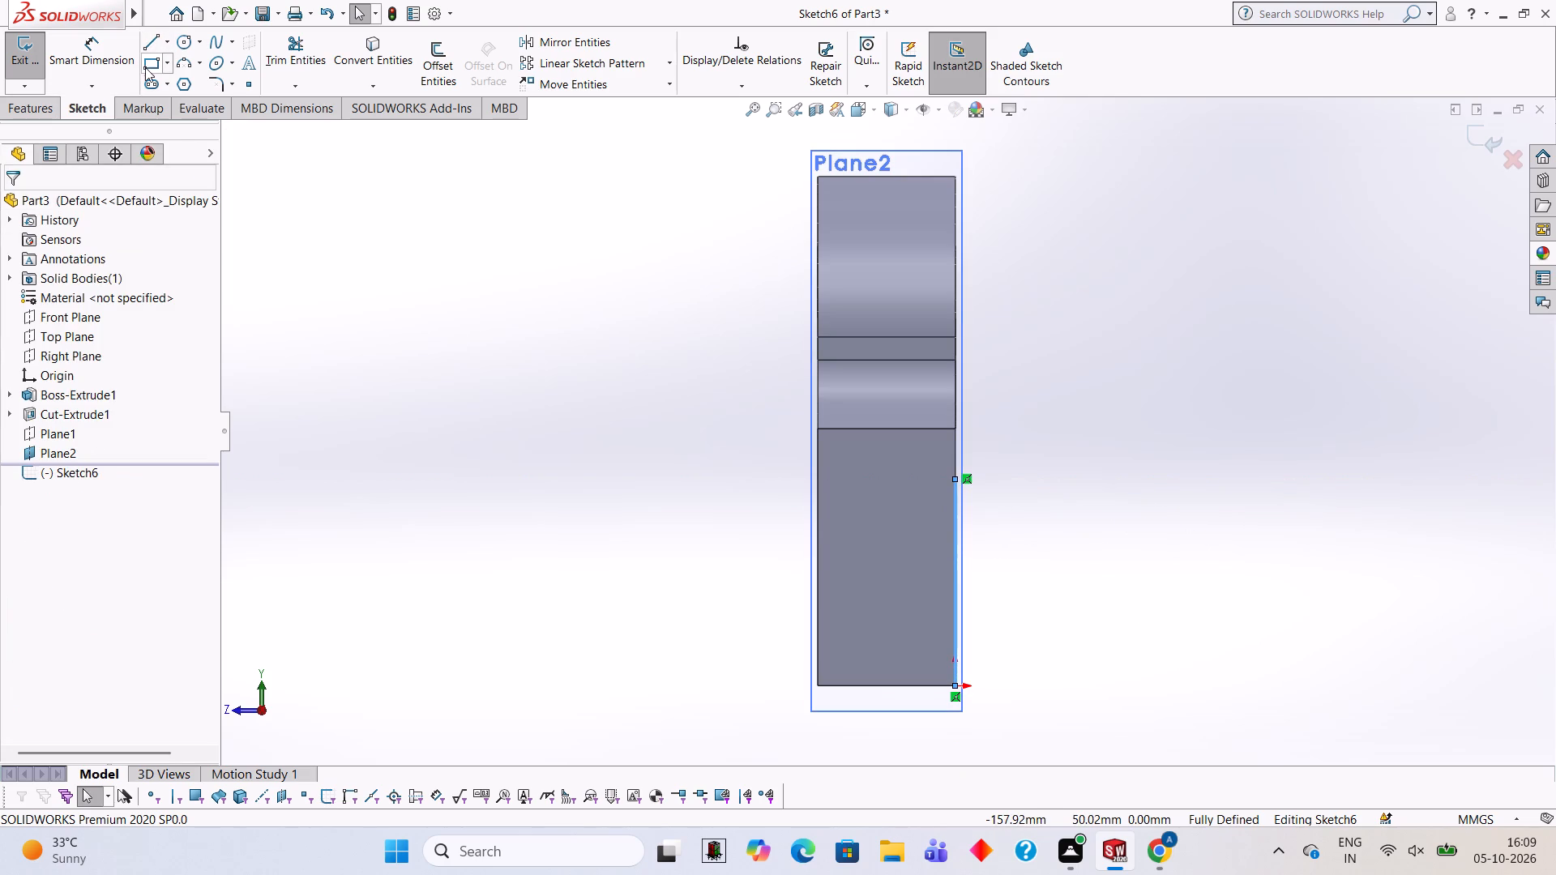
Draw a 40 mm horizontal line from the origin away from the body, followed by a 10 mm vertical line up from its end.
left_click(147, 47)
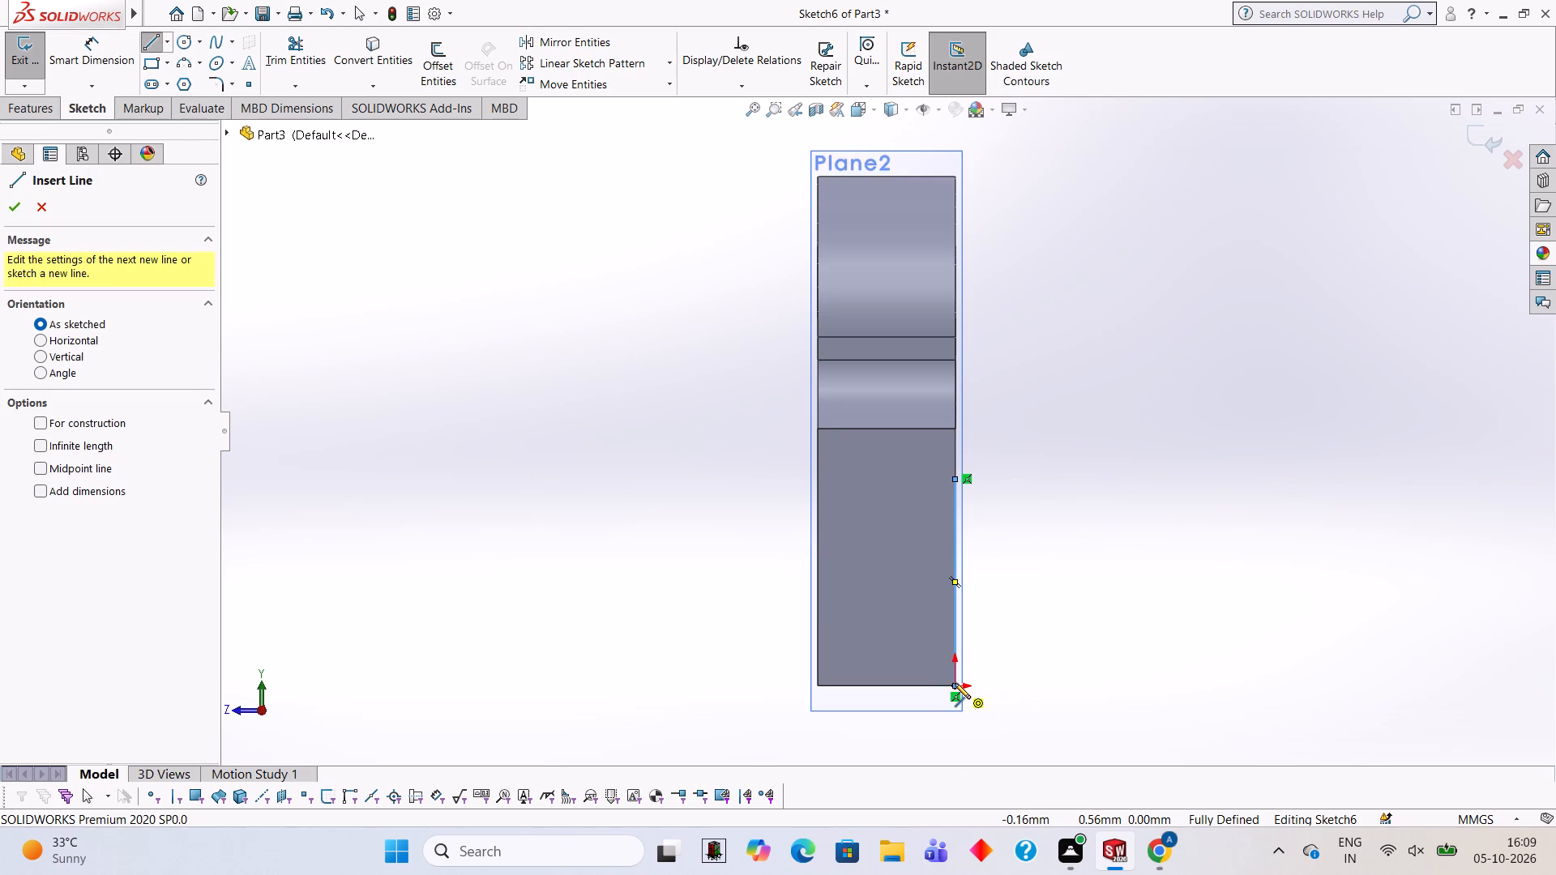
left_click(955, 683)
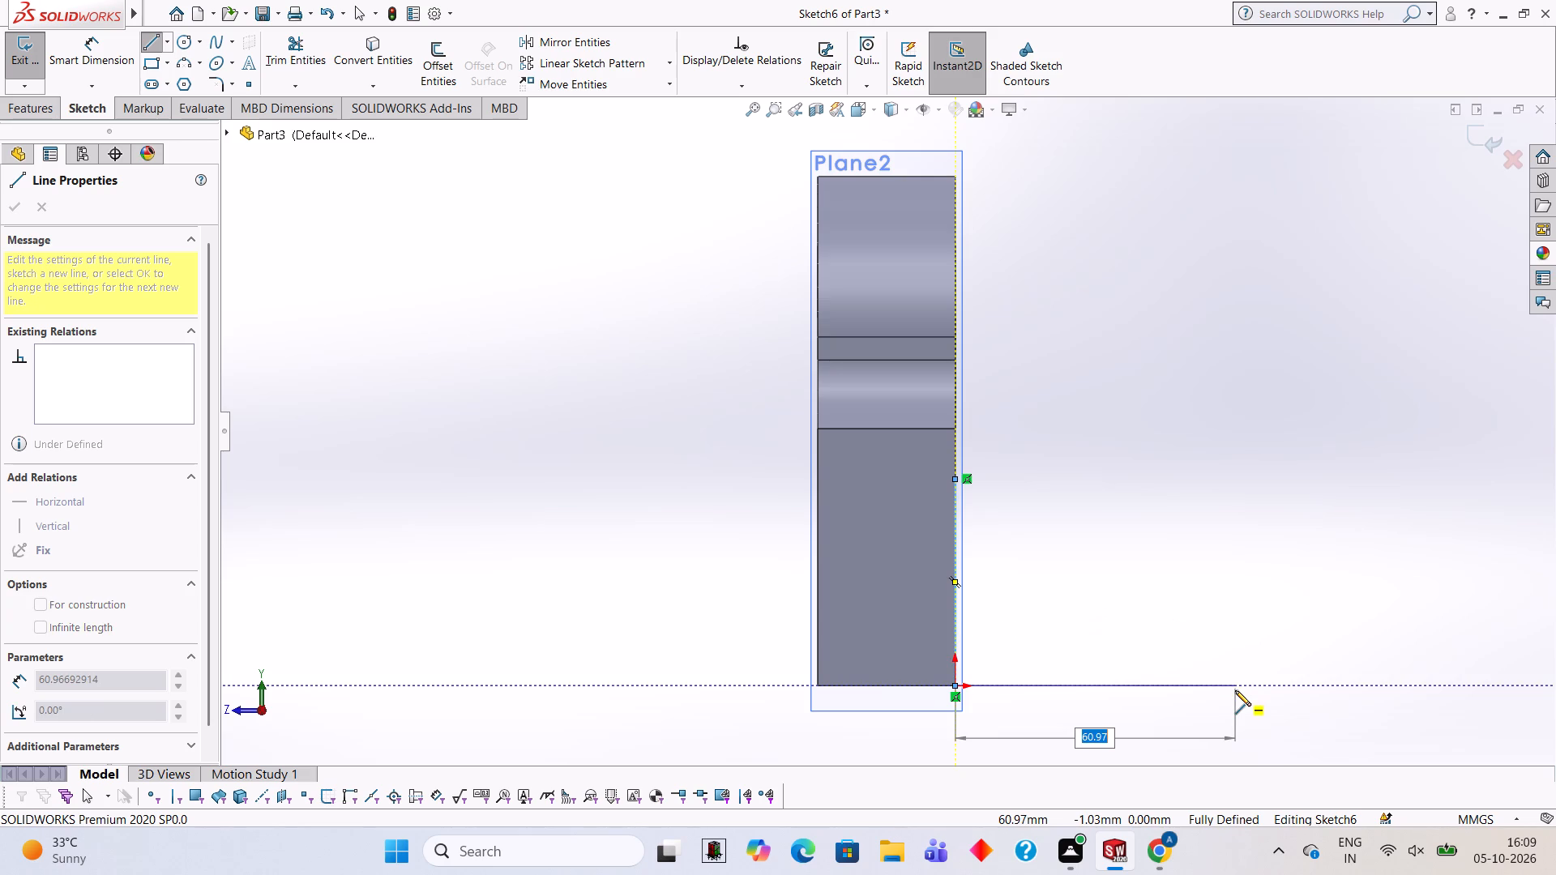
type("40")
key("Return")
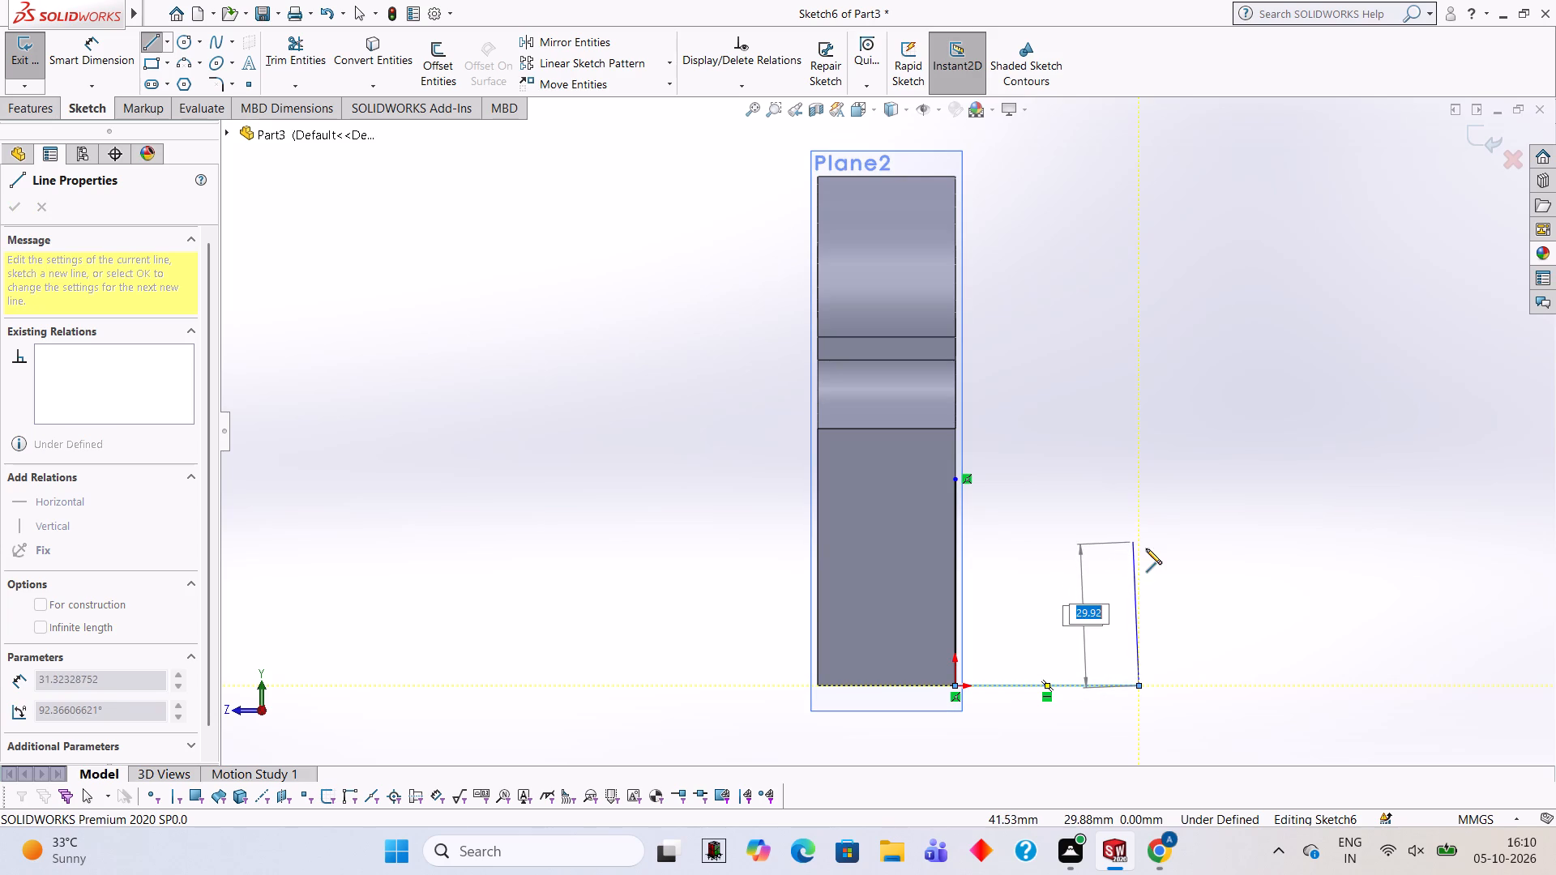
type("10")
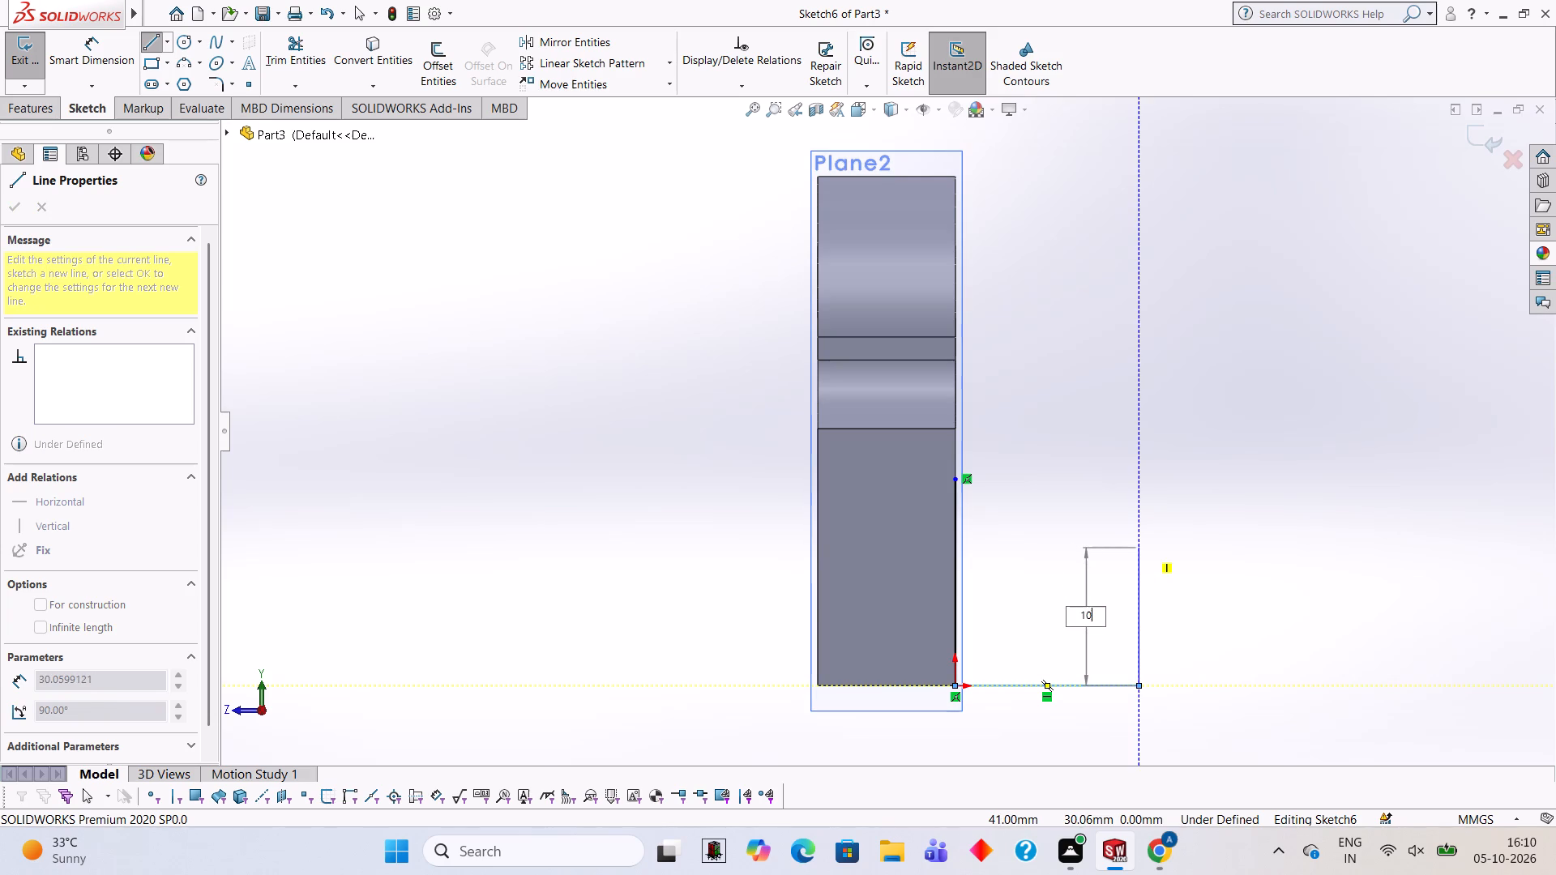
key("Return")
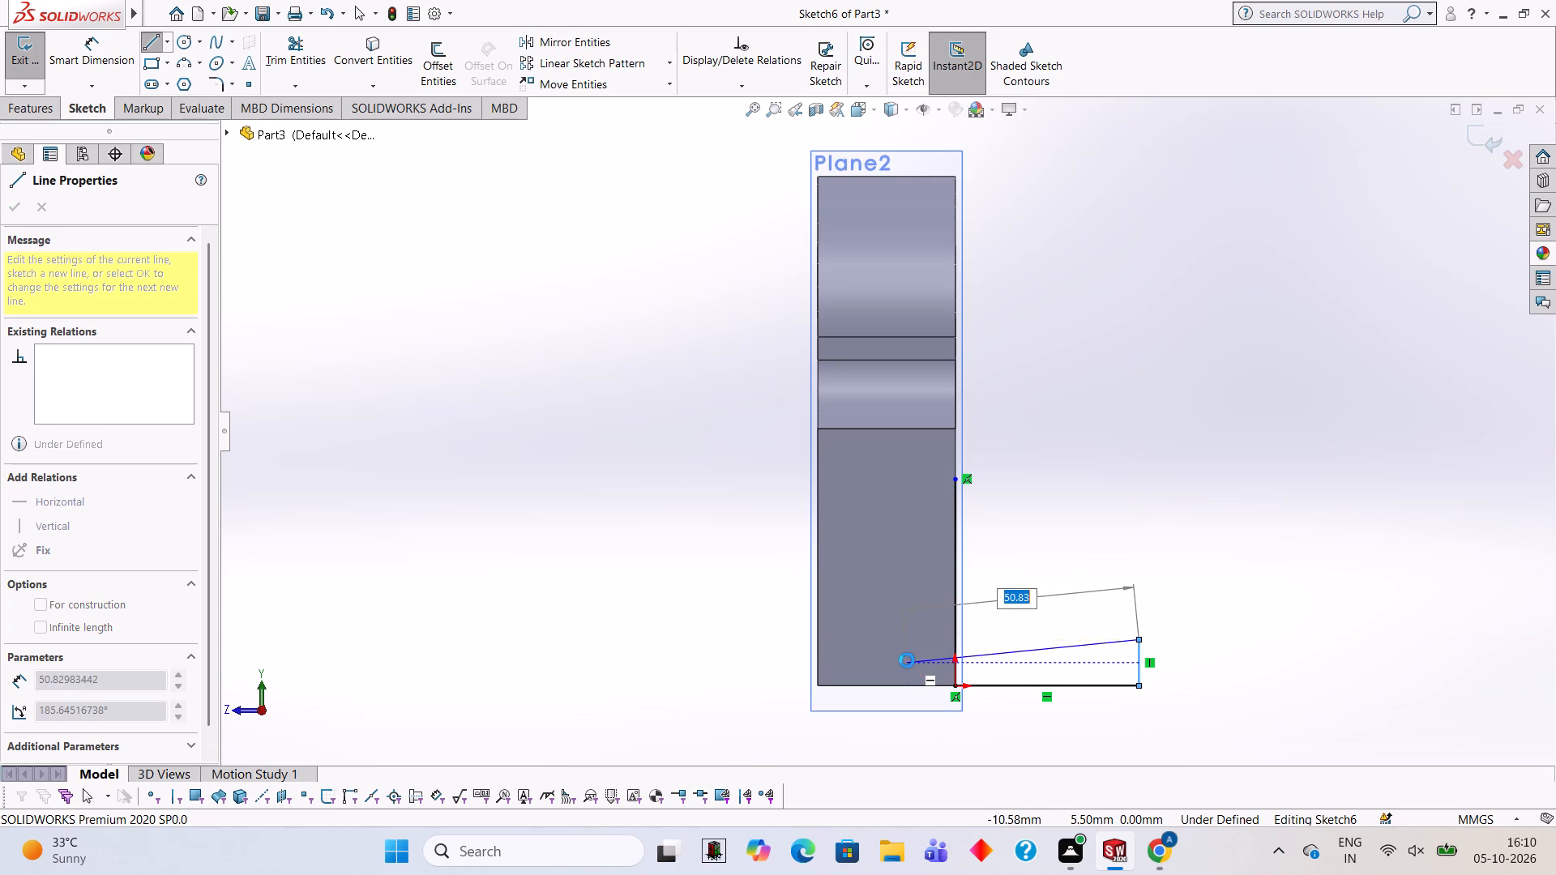
key("Escape")
Sketch a 10 mm radius circle centred on the upper end of the 10 mm vertical line.
left_click(190, 48)
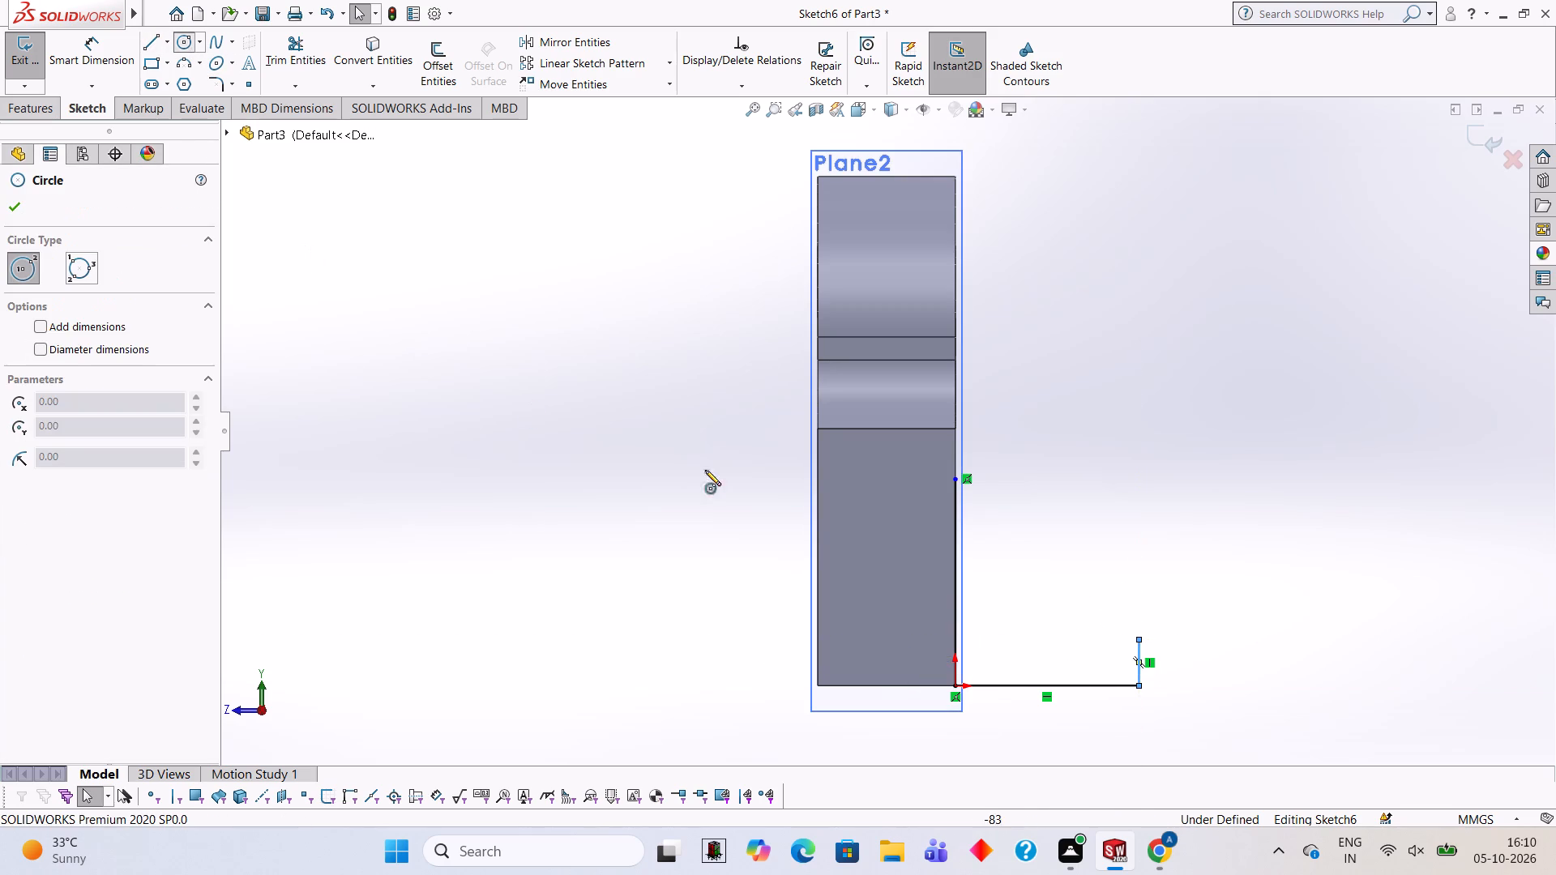
left_click(1137, 638)
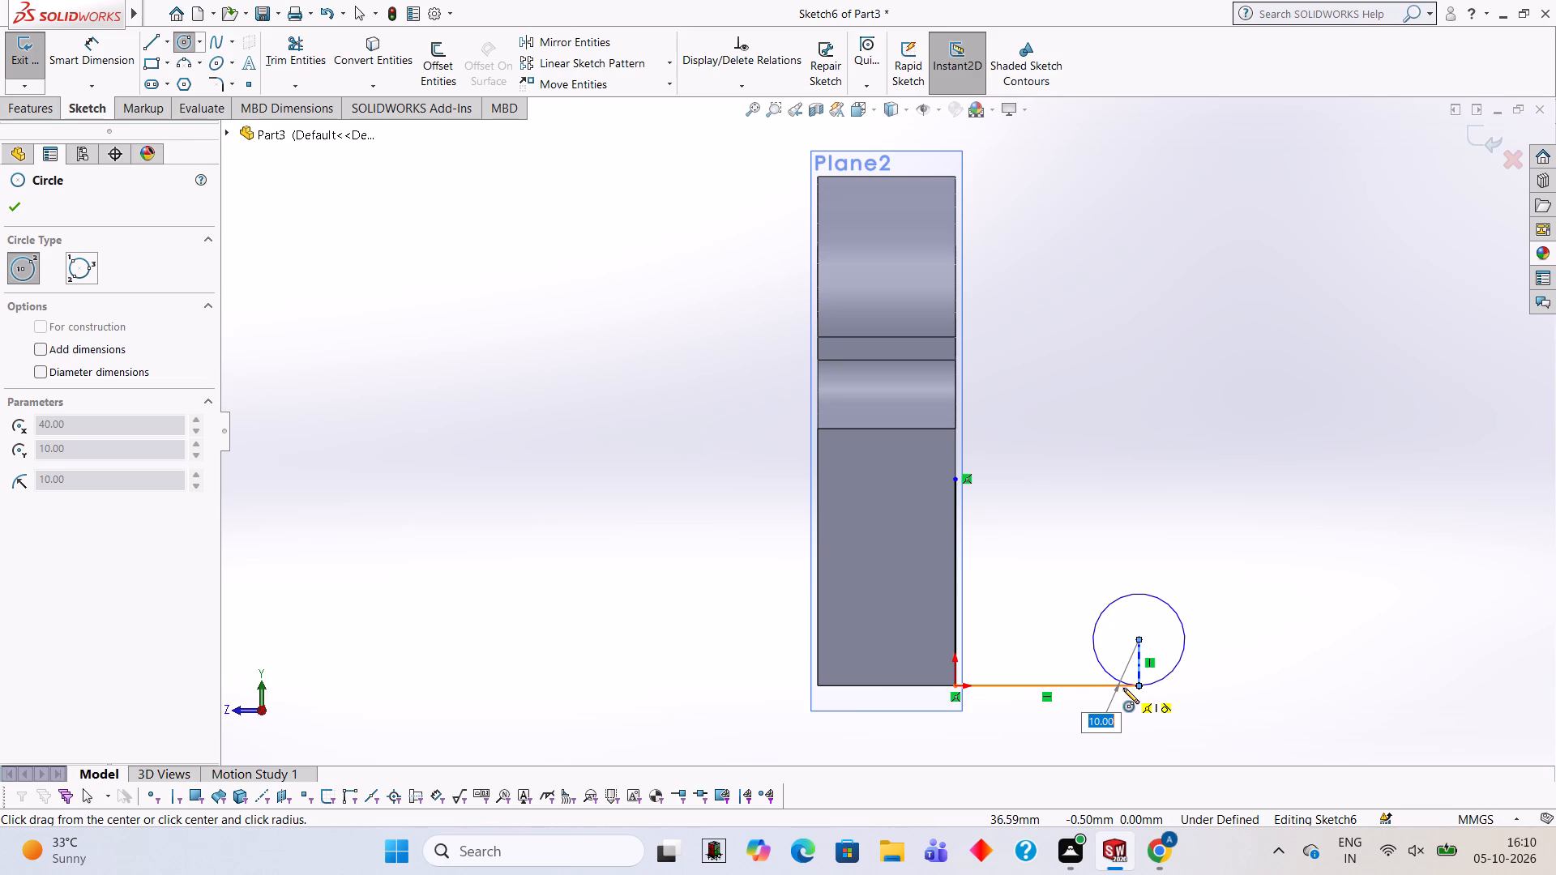
type("10")
key("Return")
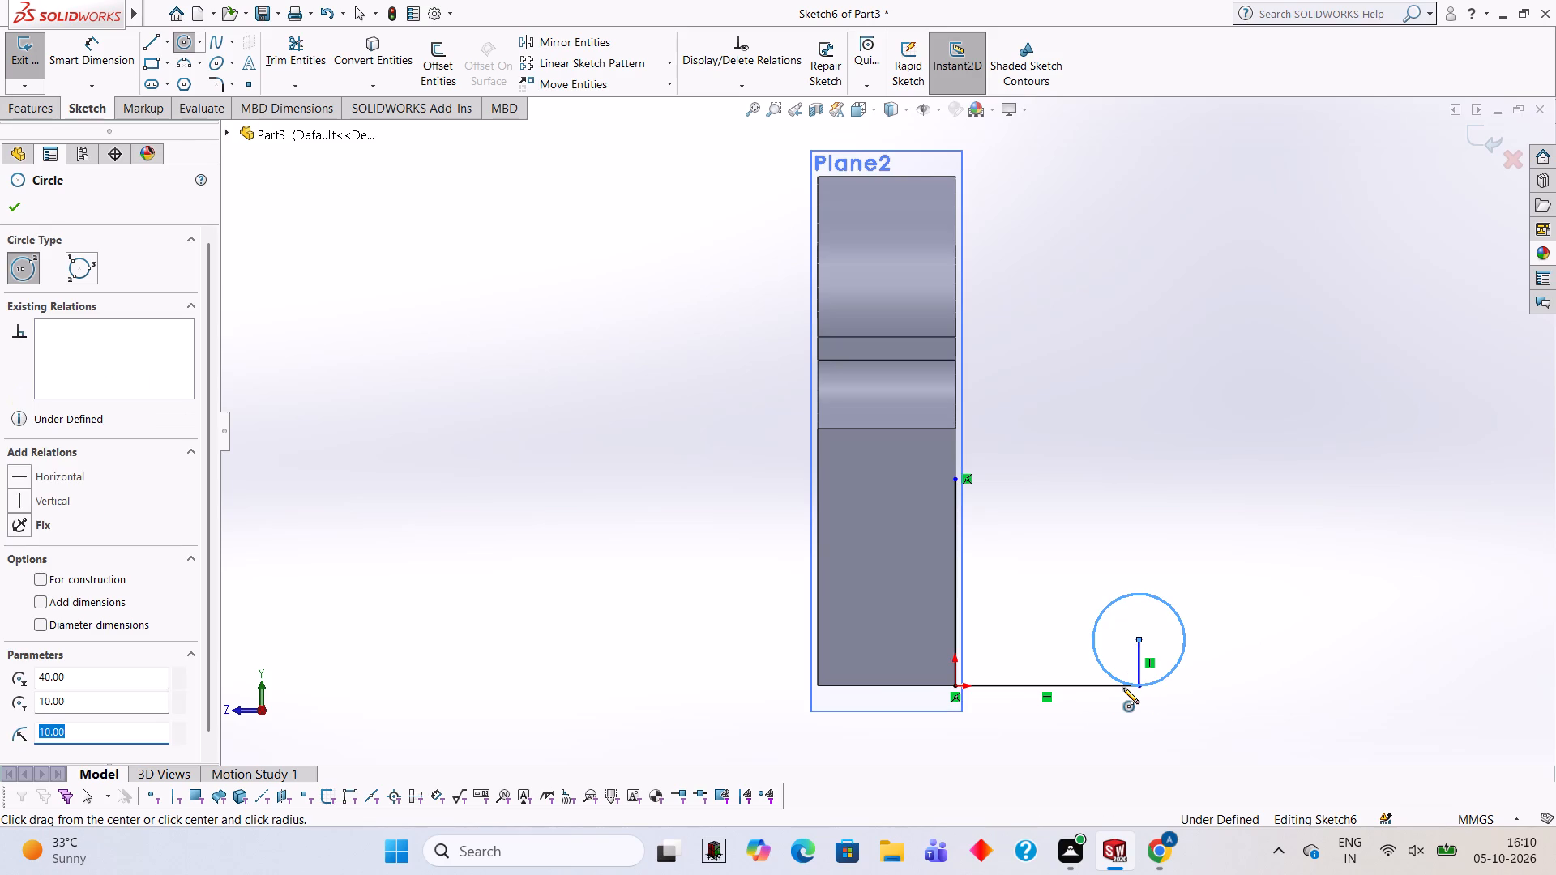
Connect the 45 mm line's top end tangentially to the circle, and trim the circle's inner arc and the 10 mm line.
left_click(158, 45)
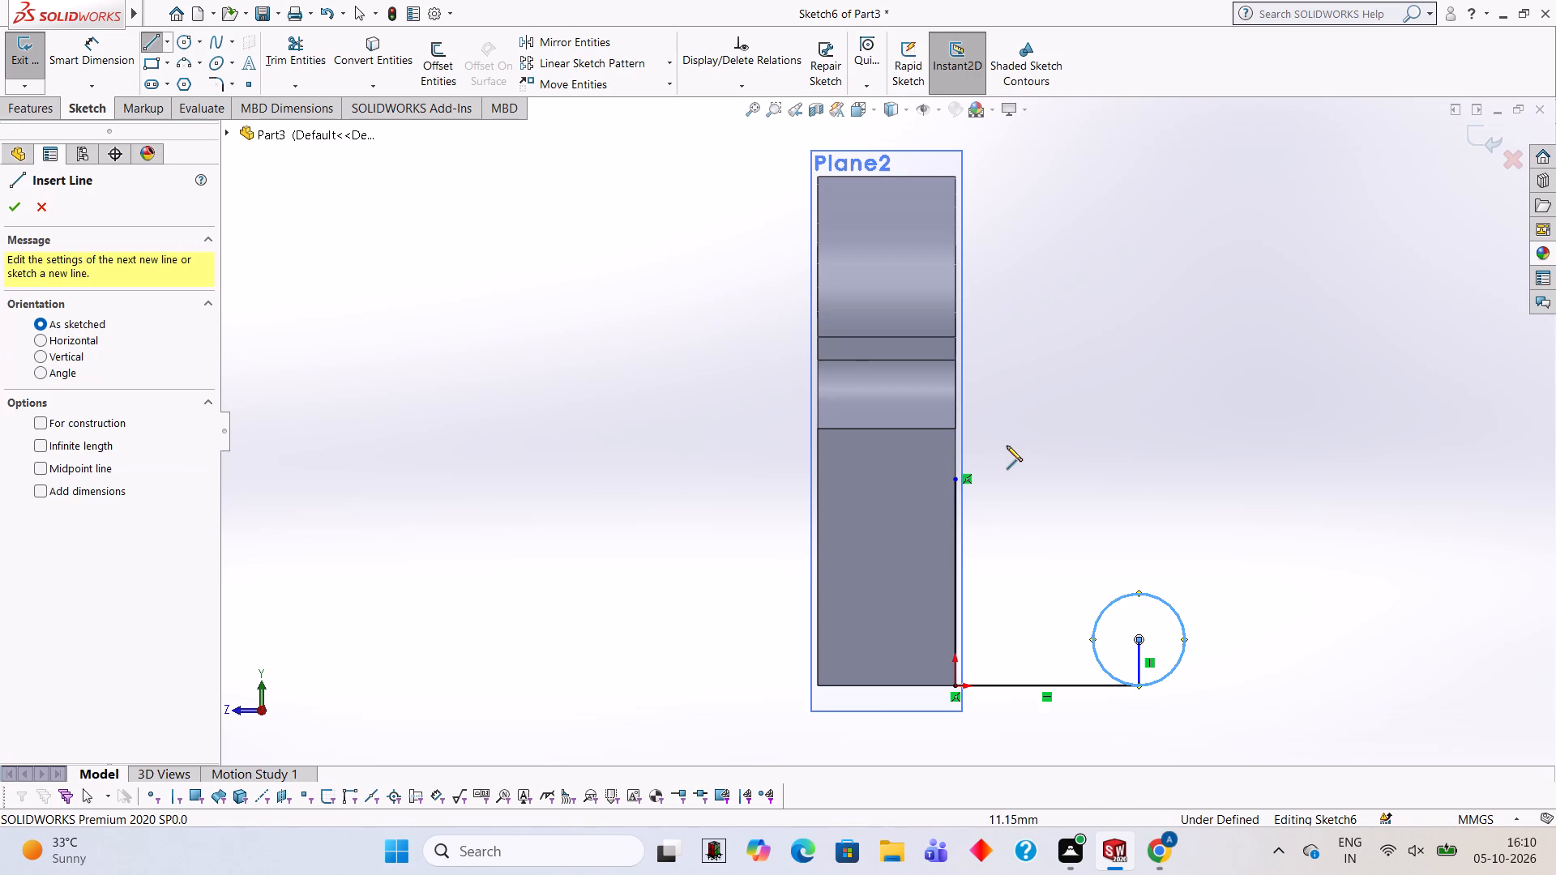
left_click(955, 480)
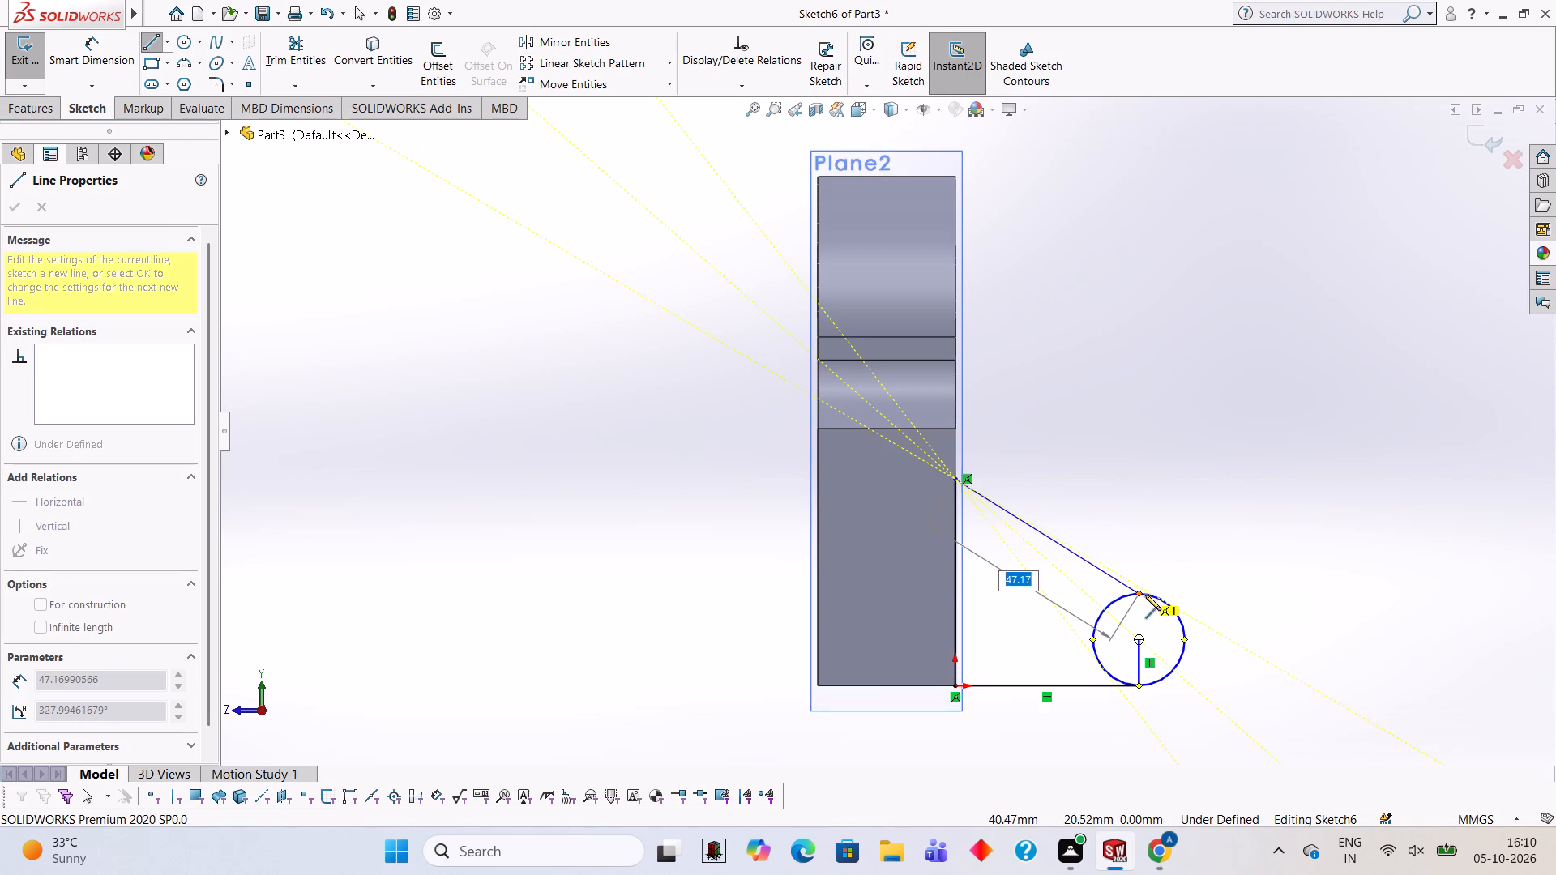
left_click(1167, 599)
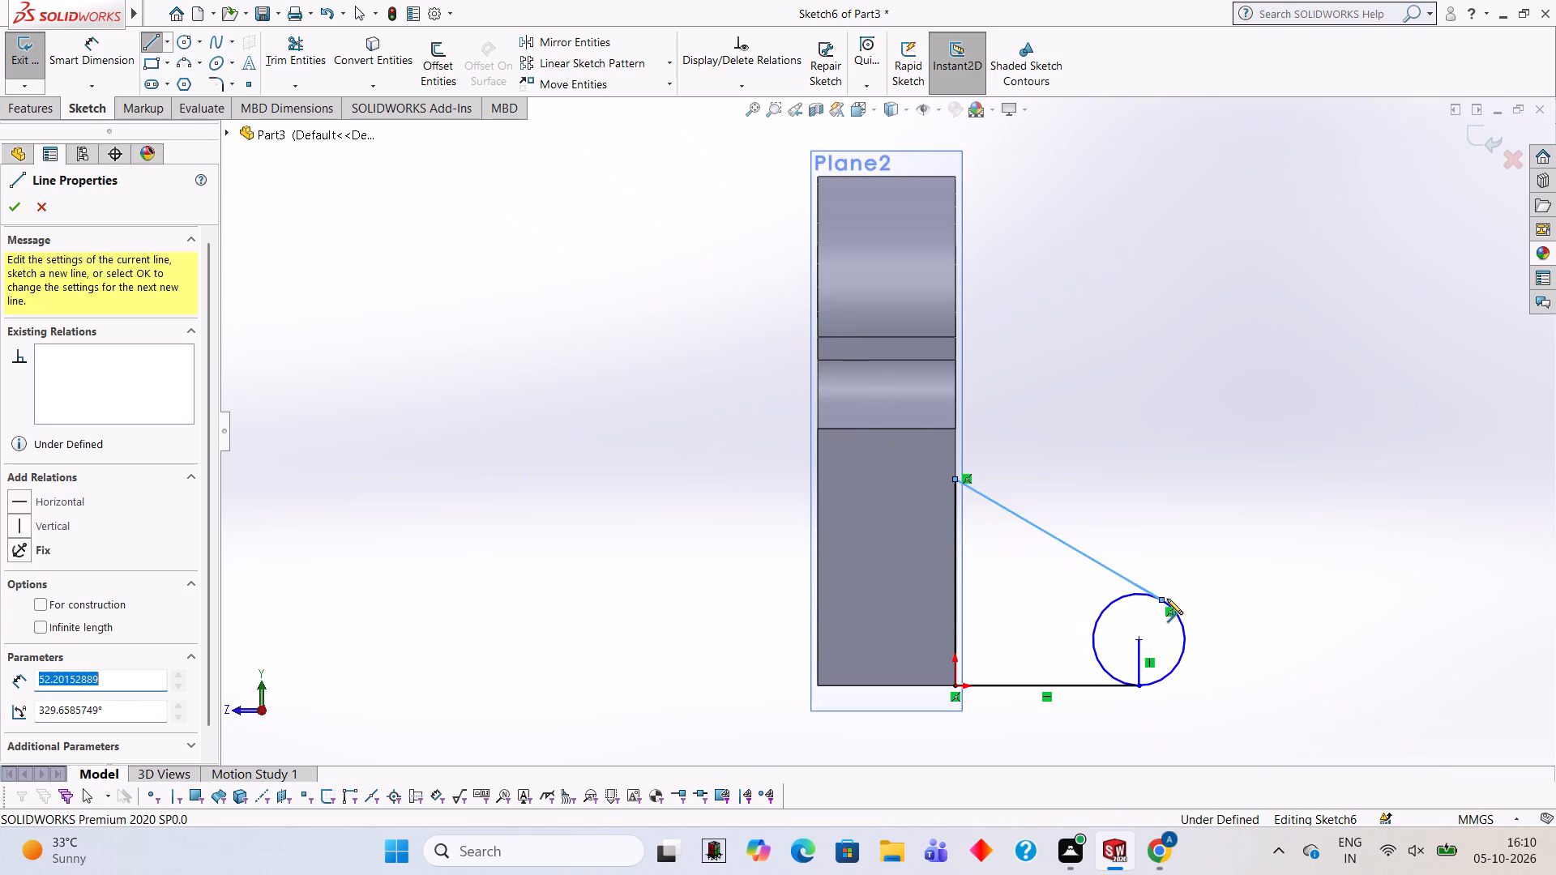
left_click(300, 62)
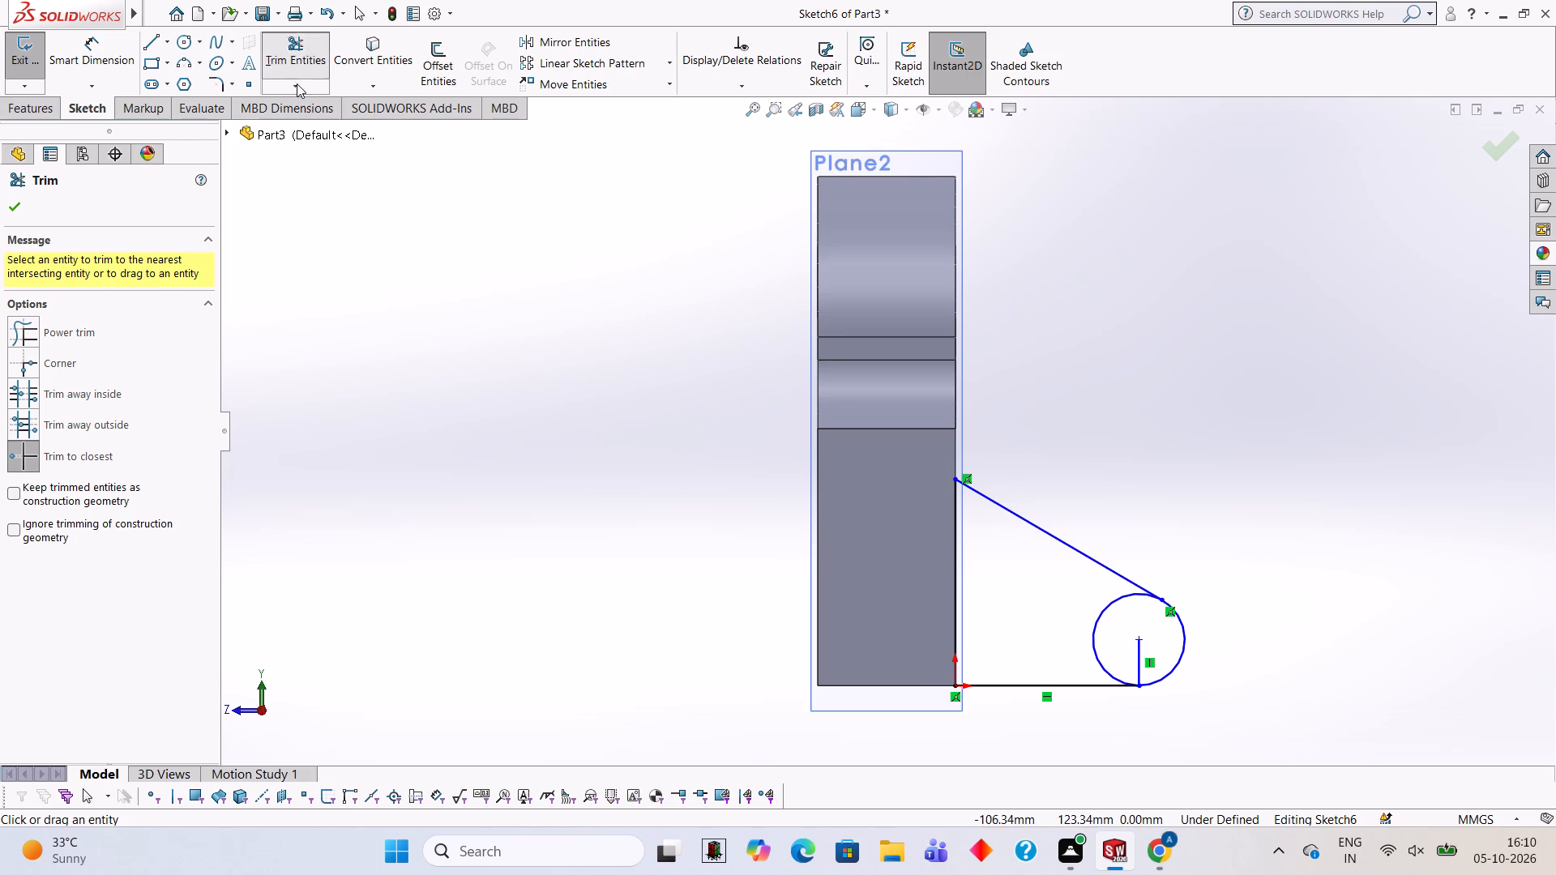
left_click(1096, 640)
left_click(1143, 647)
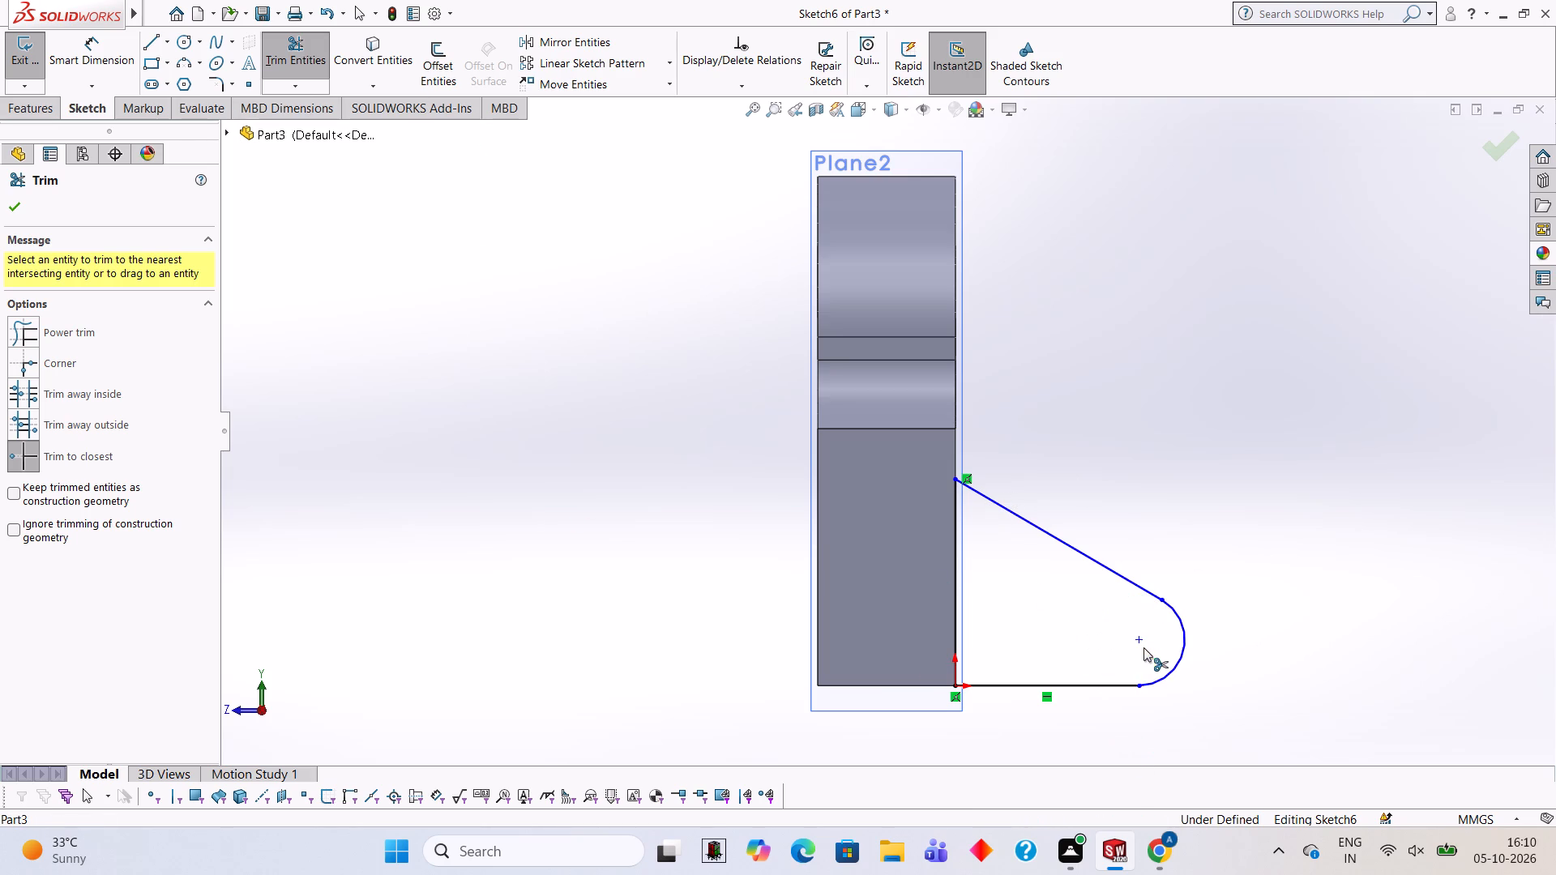
Extrude the closed rib profile from the sketch plane to a blind depth of 15 mm, merged with the body.
middle_click_drag(1236, 452, 1103, 551)
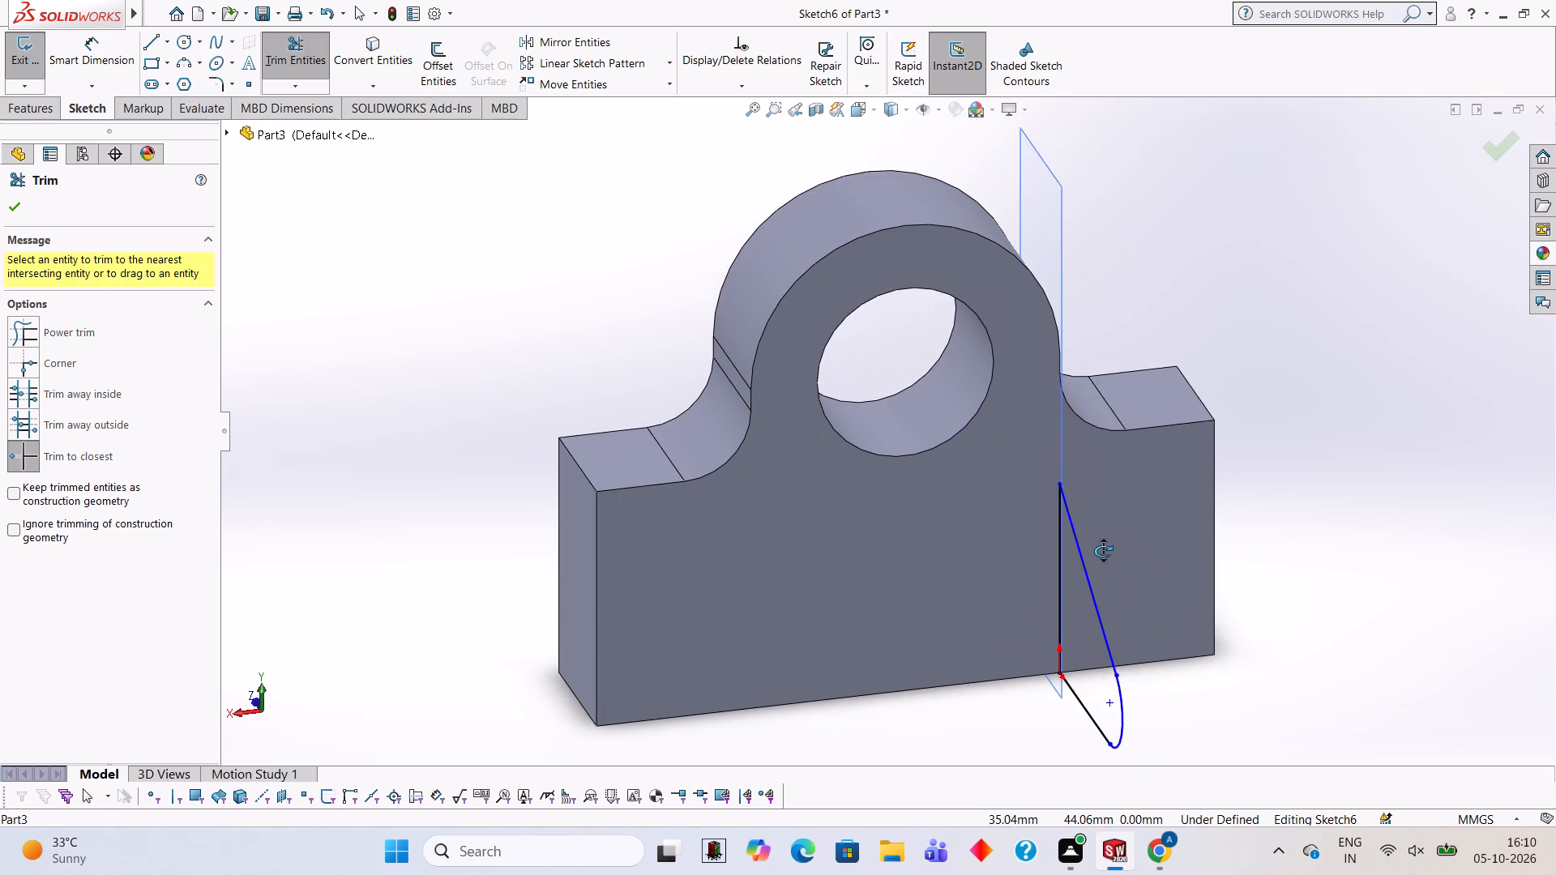
middle_click_drag(1103, 551, 1068, 506)
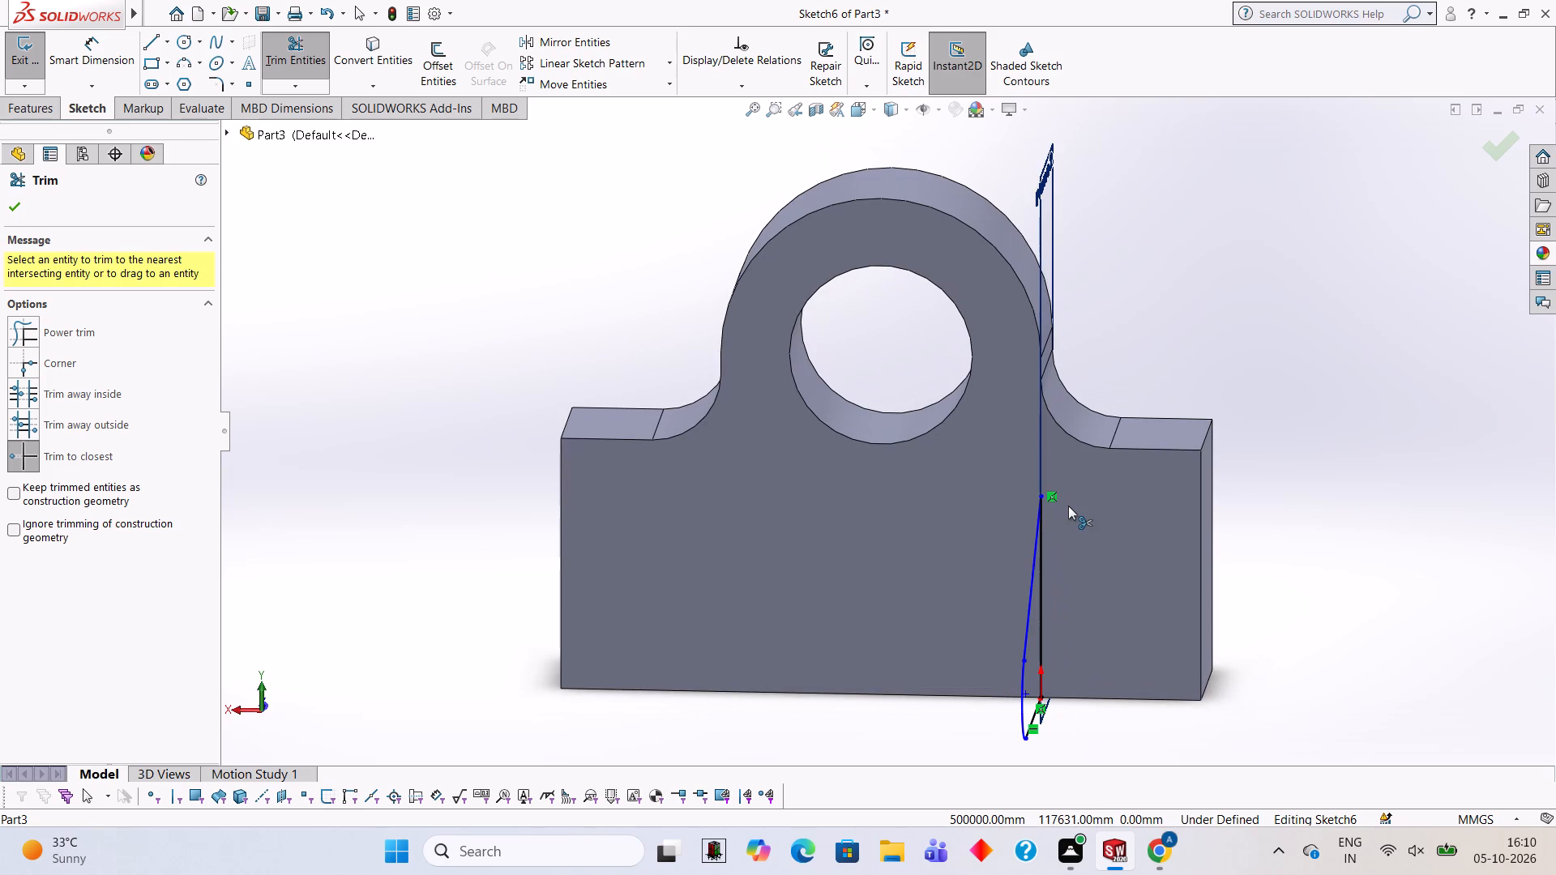
left_click(41, 118)
left_click(42, 72)
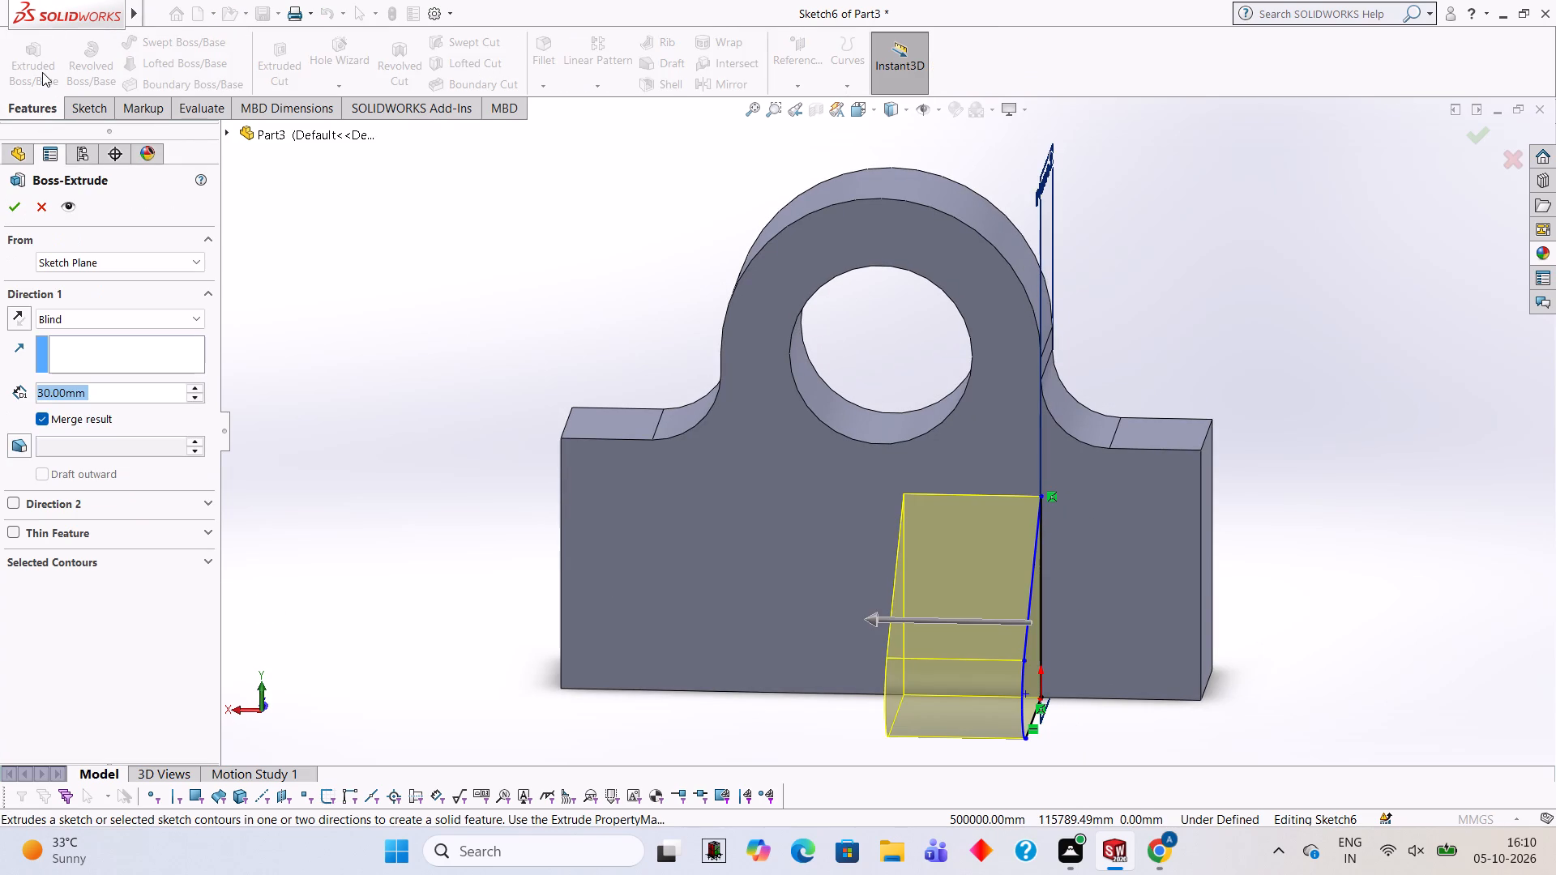
type("15")
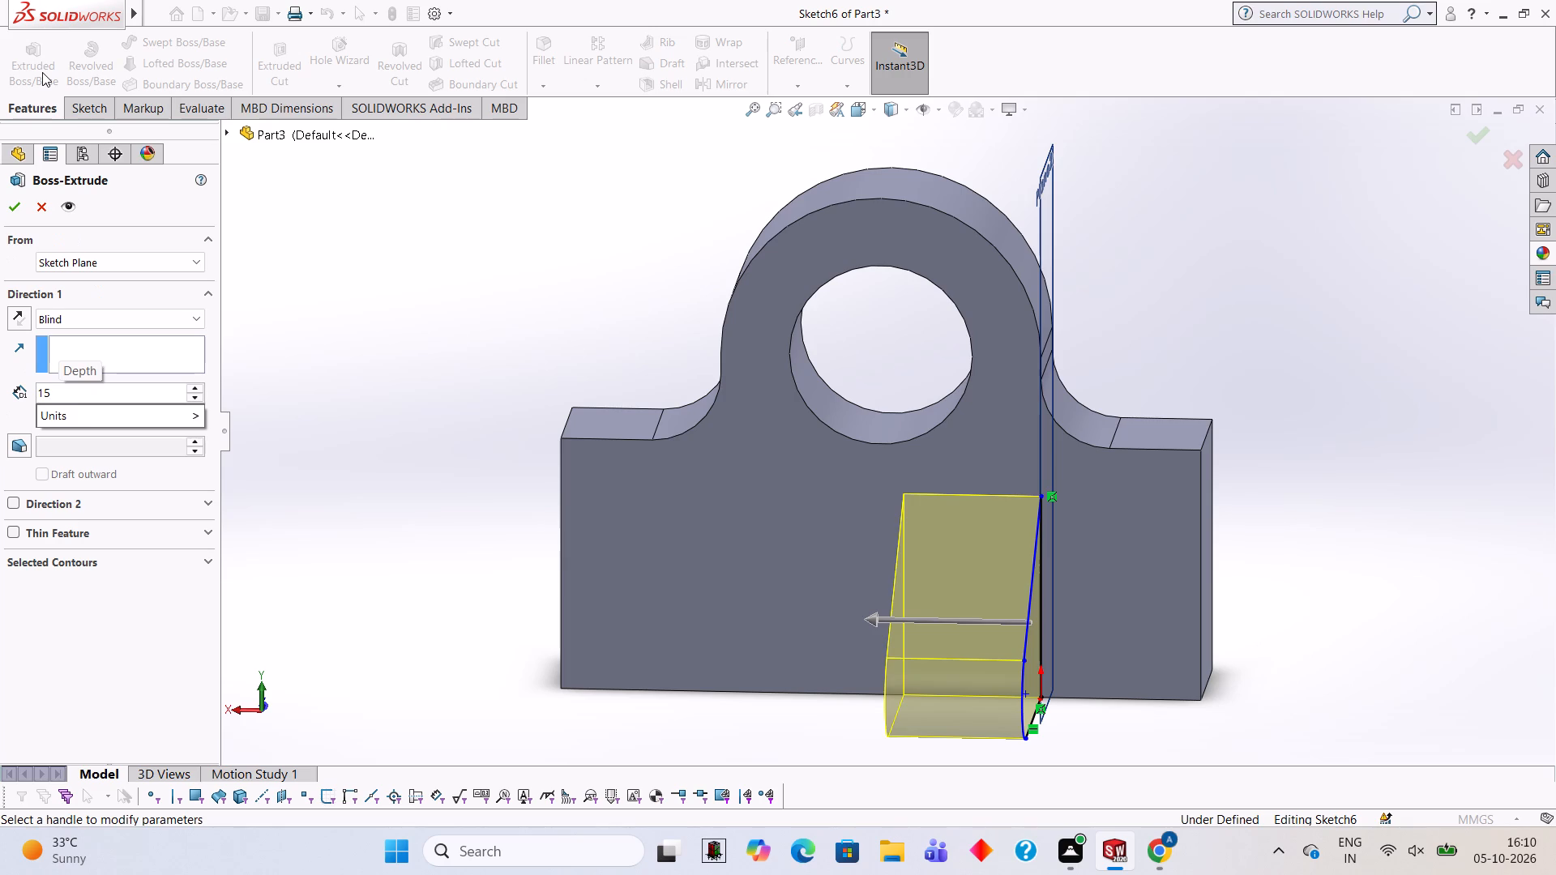
key("Return")
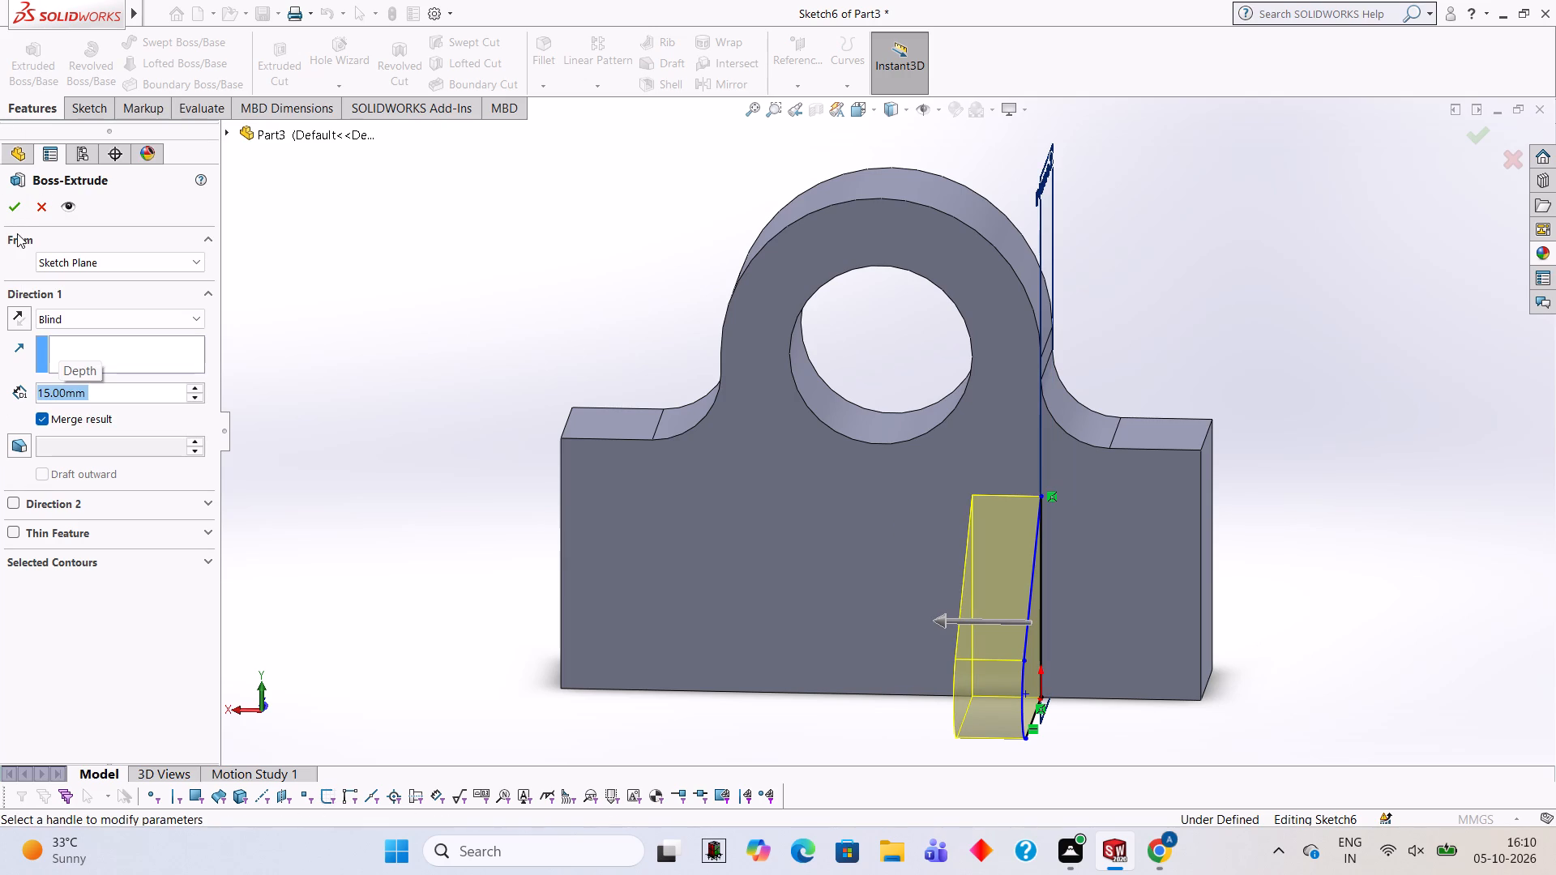
left_click(16, 216)
left_click(414, 275)
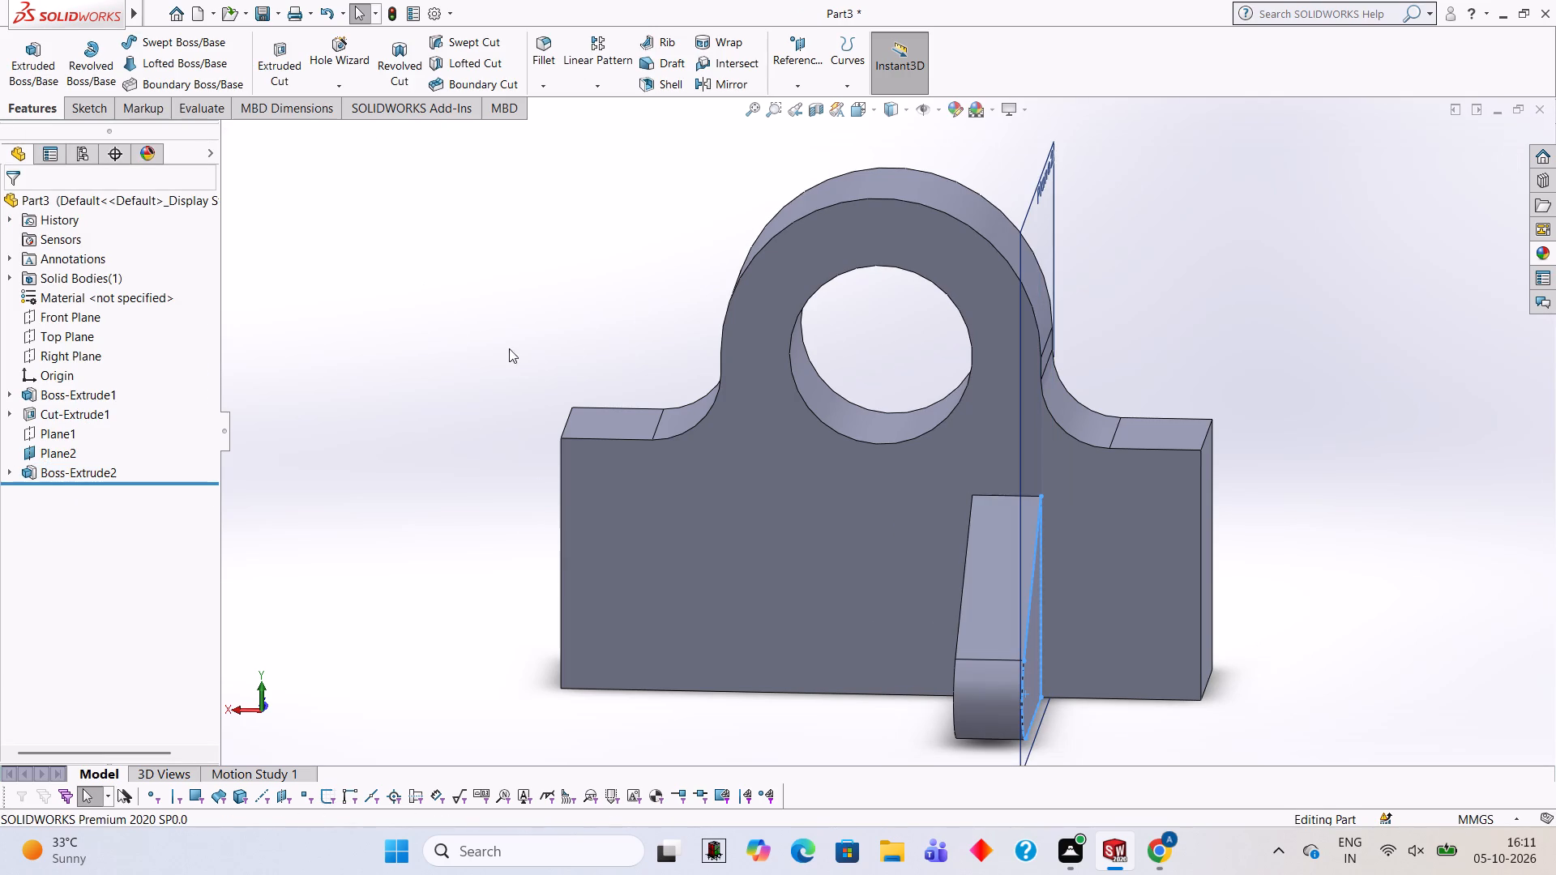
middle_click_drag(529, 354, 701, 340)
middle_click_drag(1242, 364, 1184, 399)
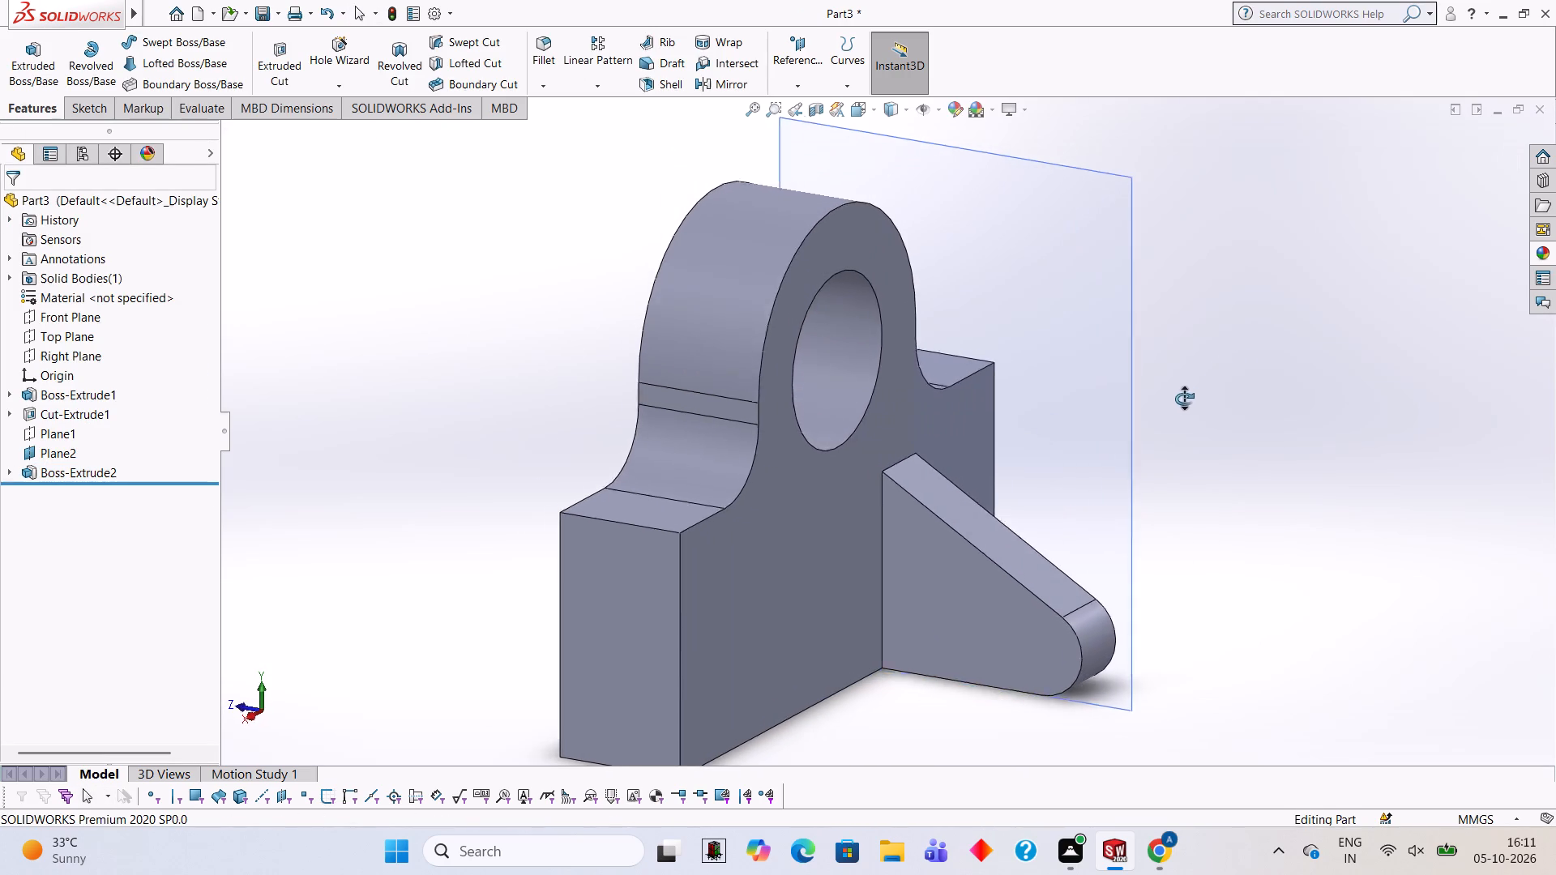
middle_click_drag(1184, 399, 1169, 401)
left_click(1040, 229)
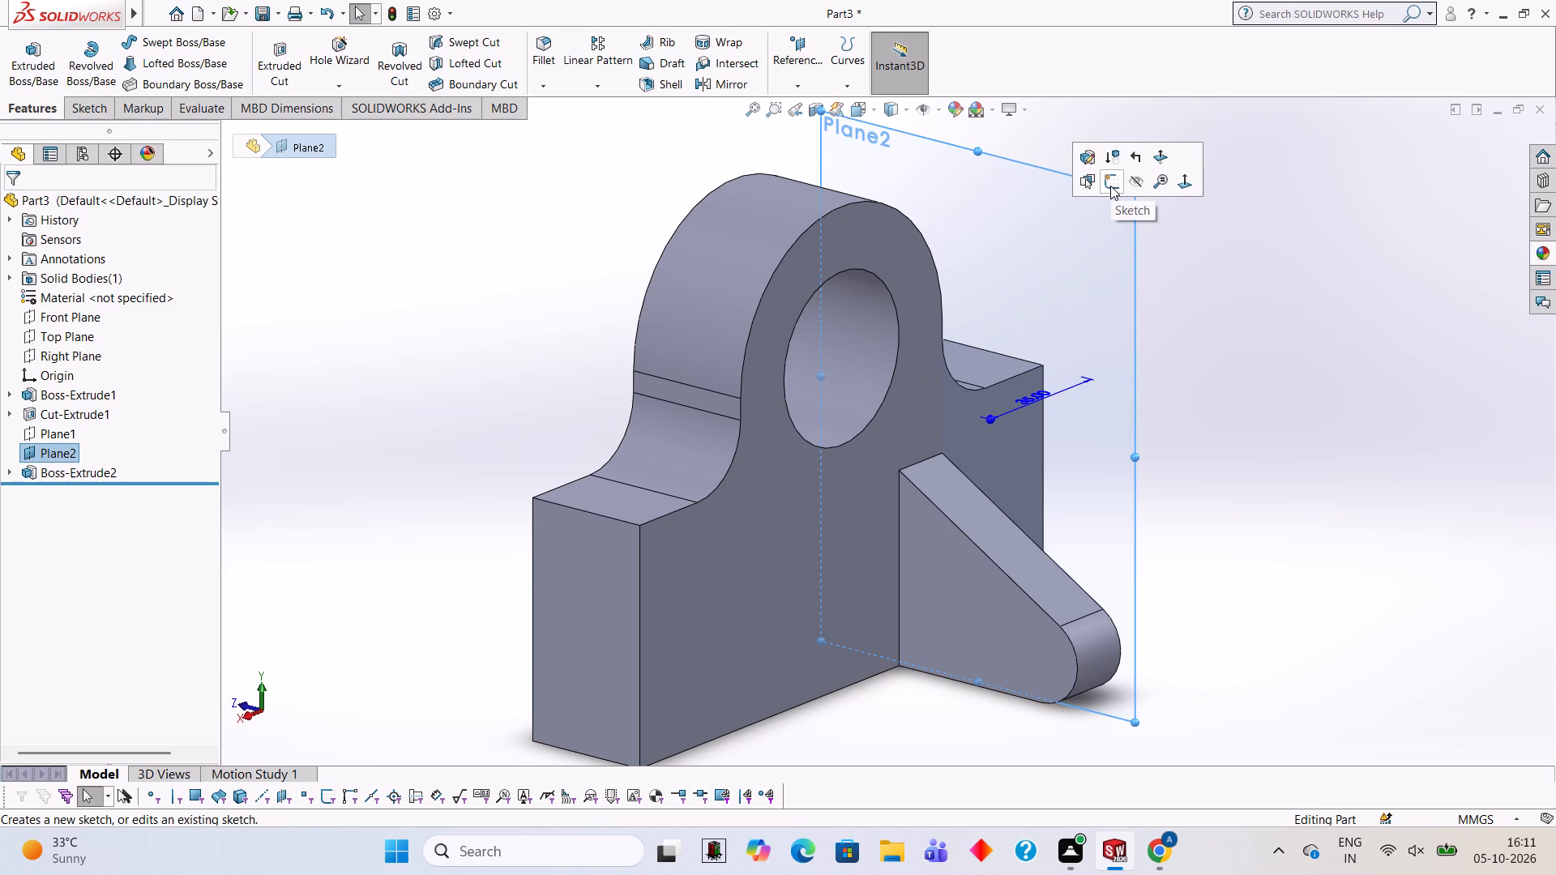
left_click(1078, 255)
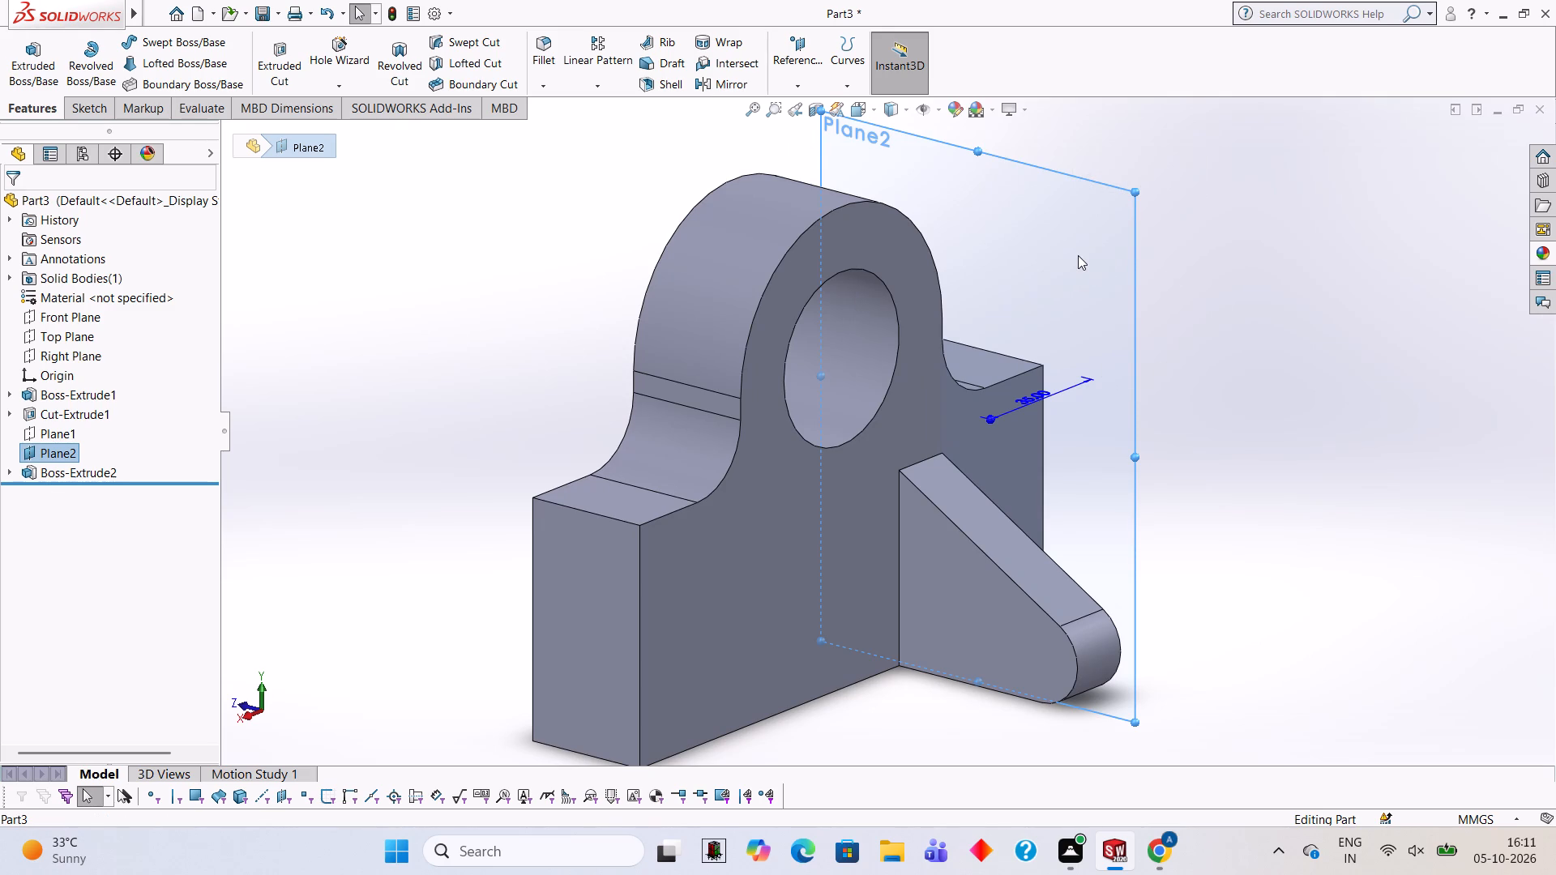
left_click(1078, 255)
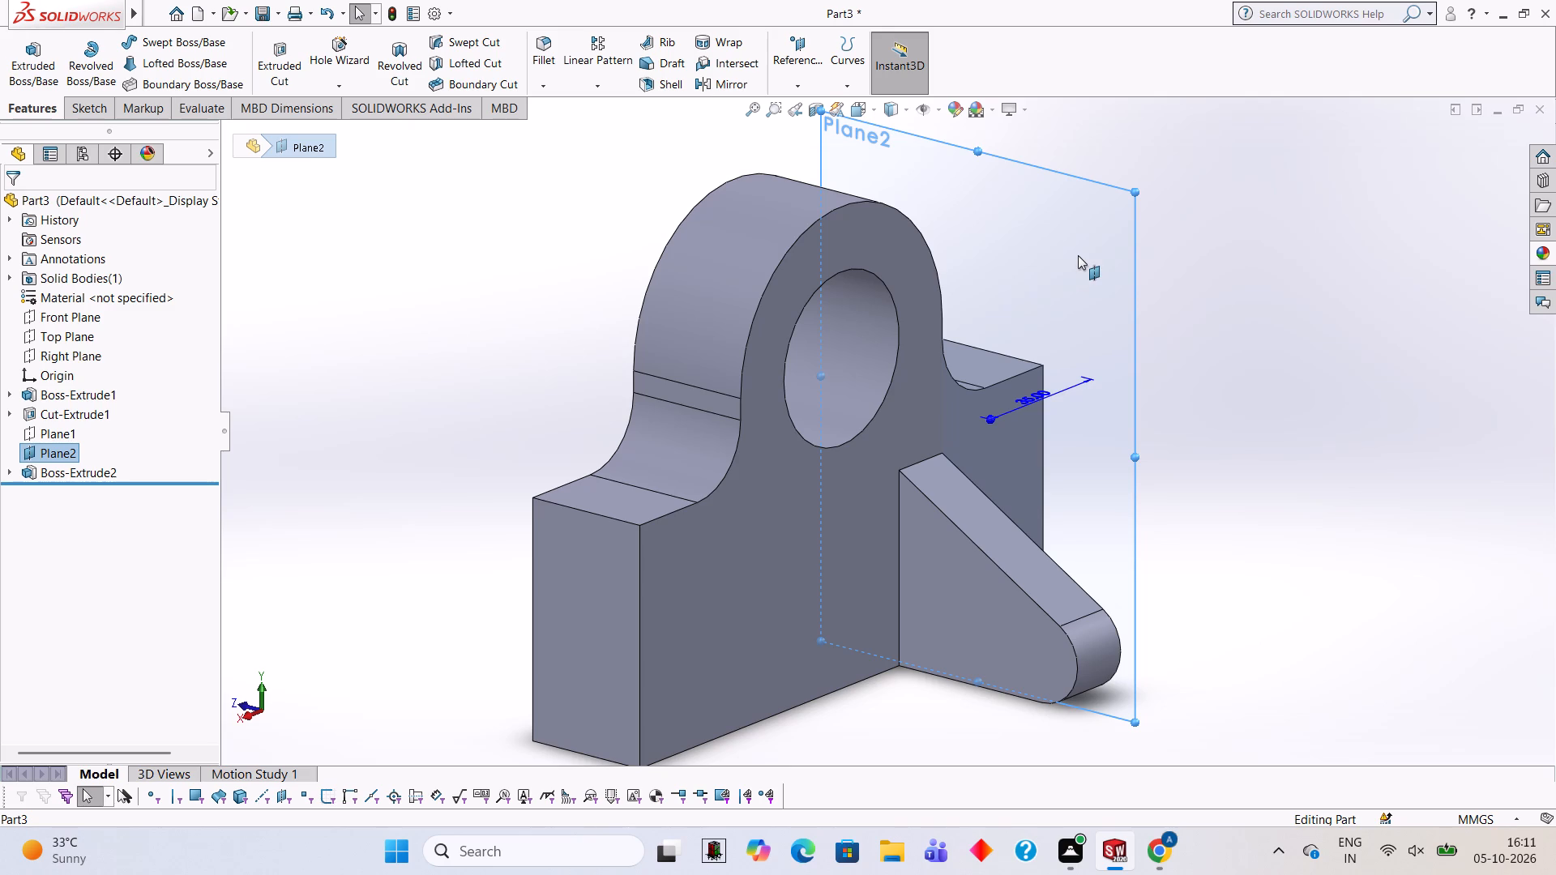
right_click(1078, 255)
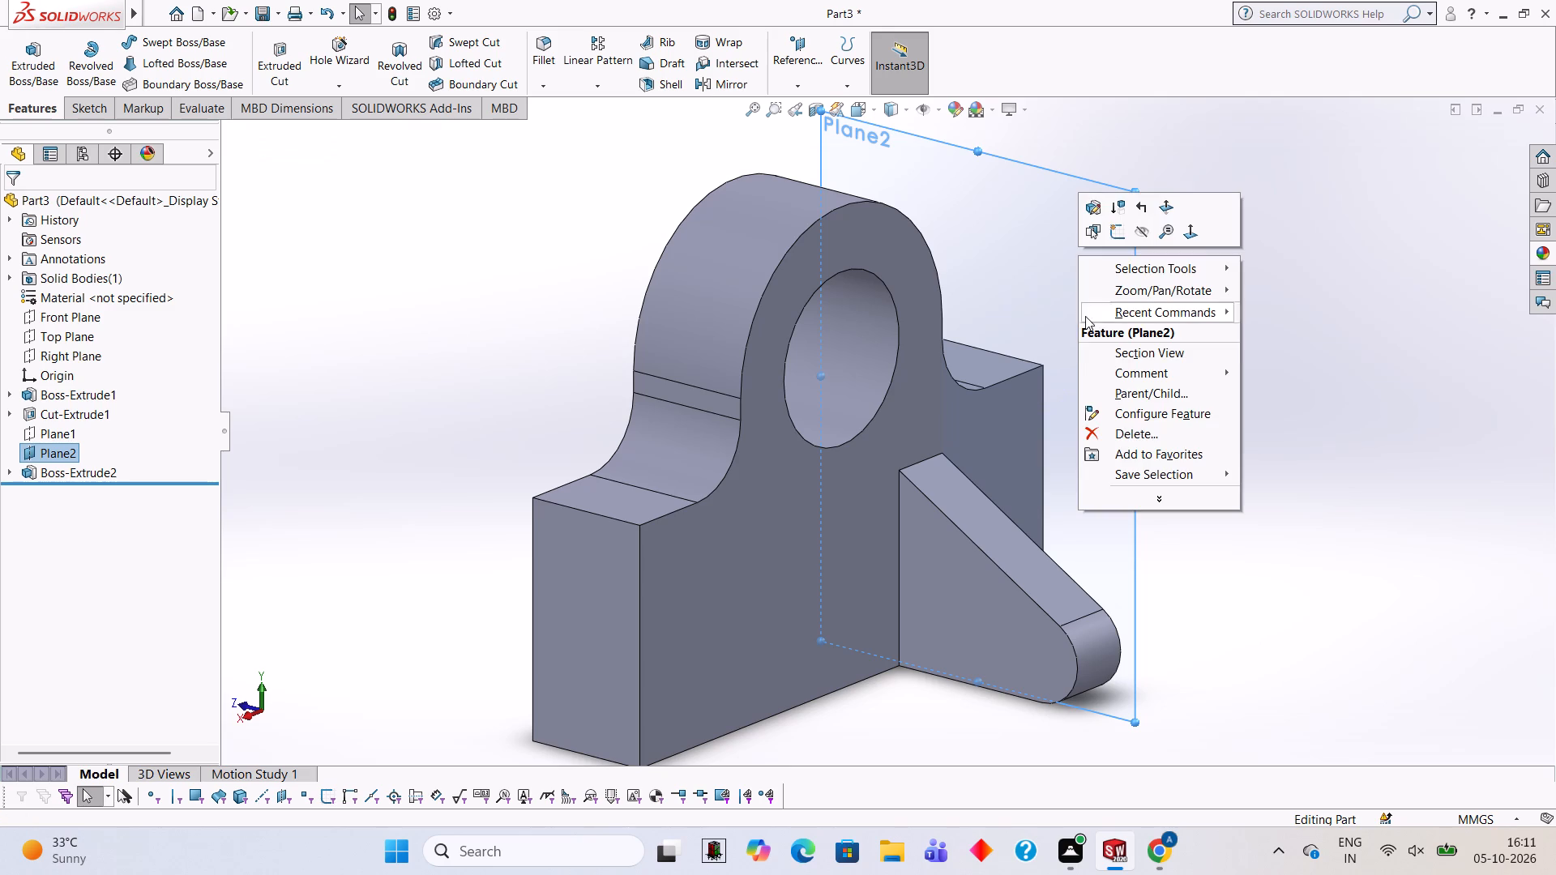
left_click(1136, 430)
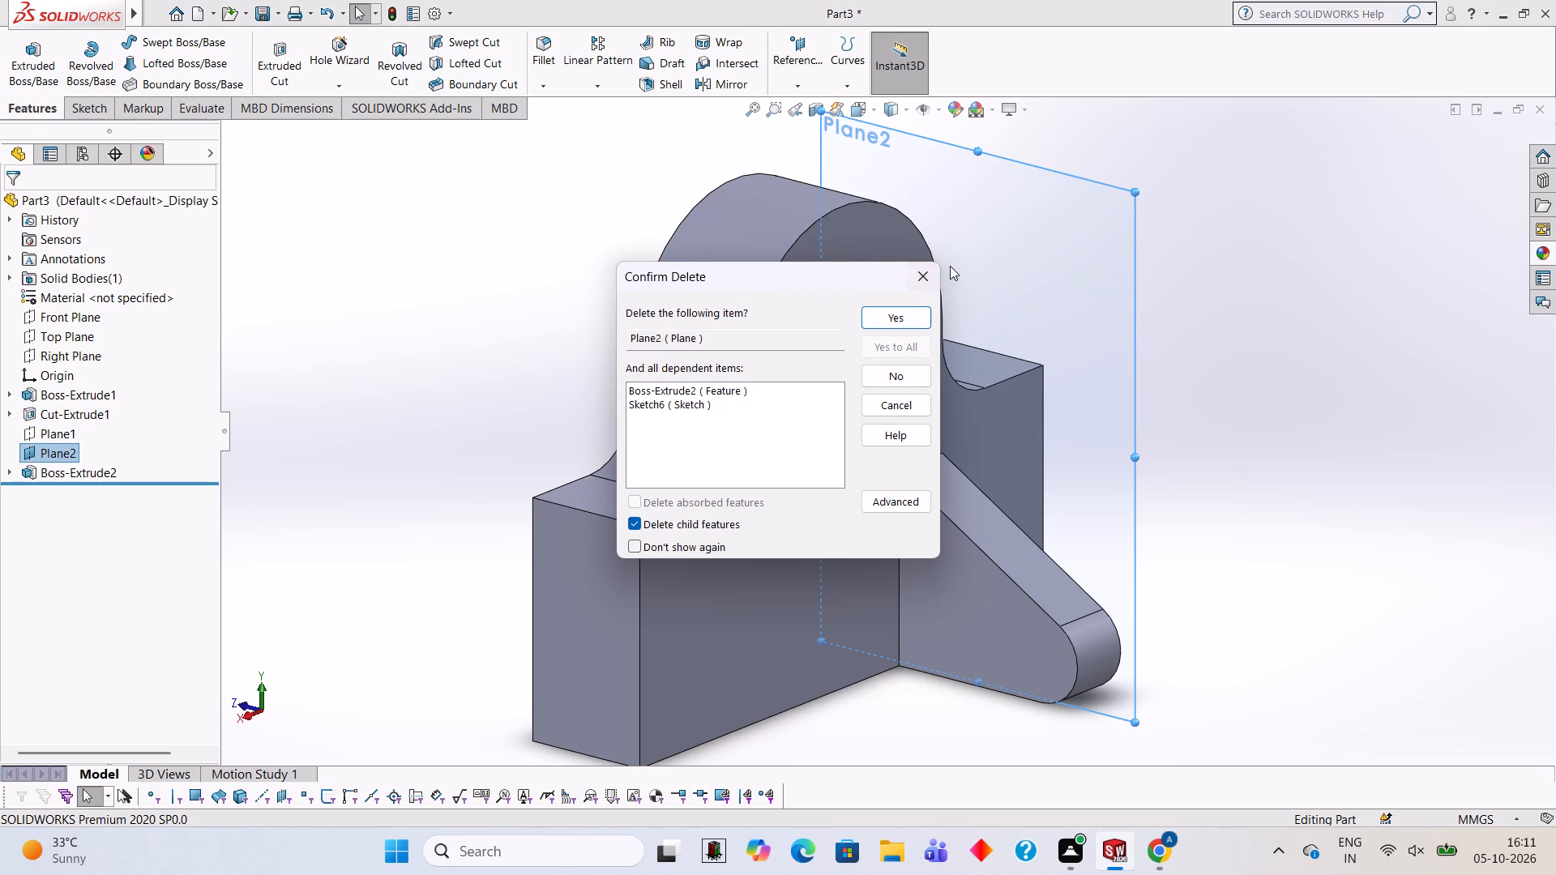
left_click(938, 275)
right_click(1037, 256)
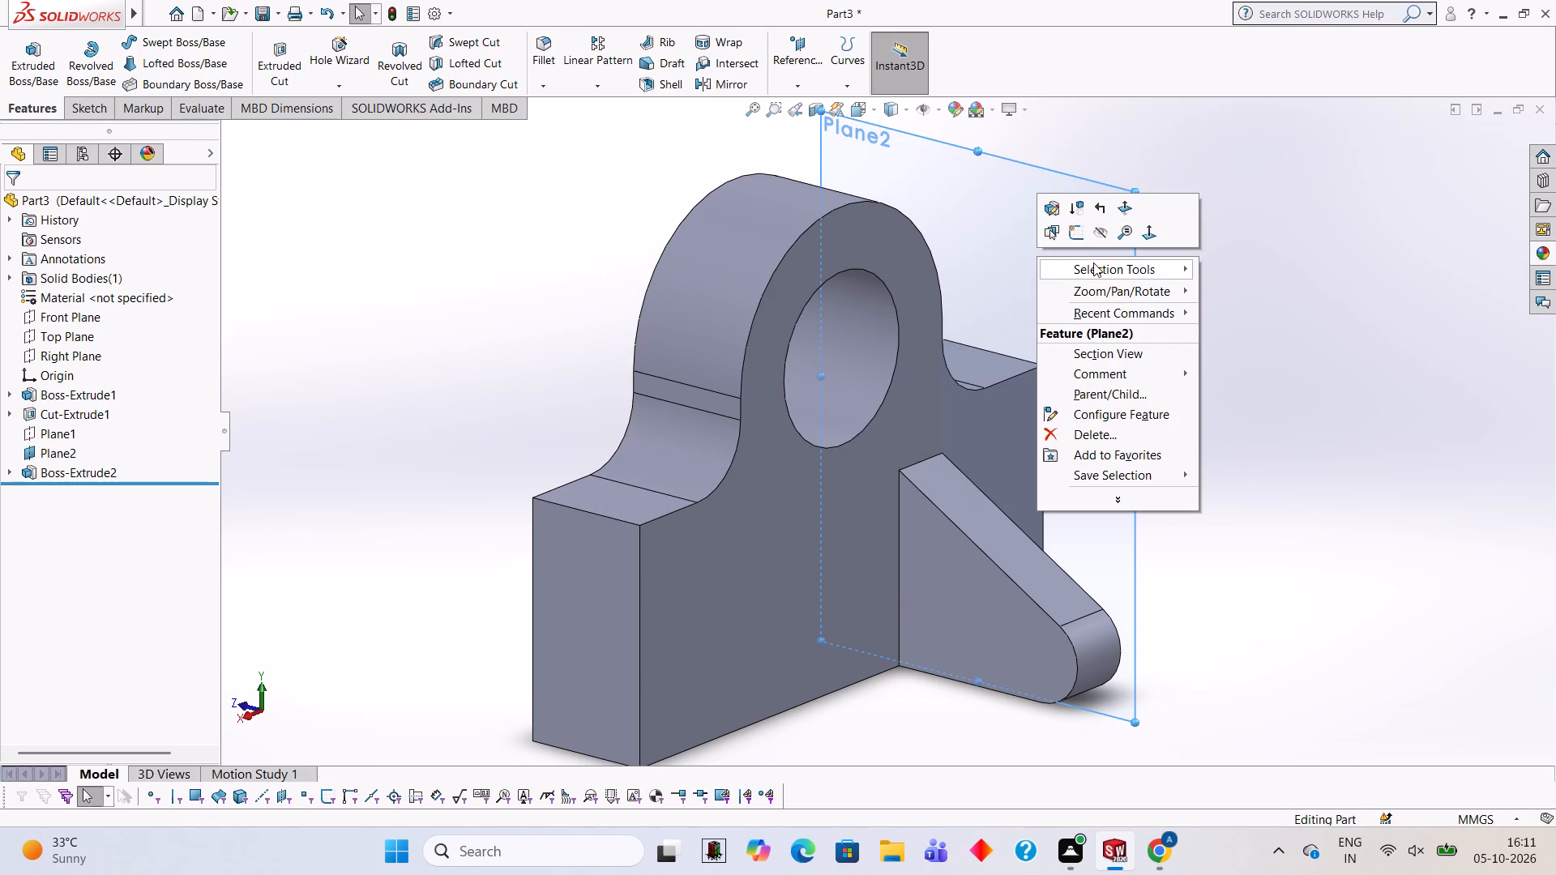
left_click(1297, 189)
Hide Plane2.
left_click(1075, 255)
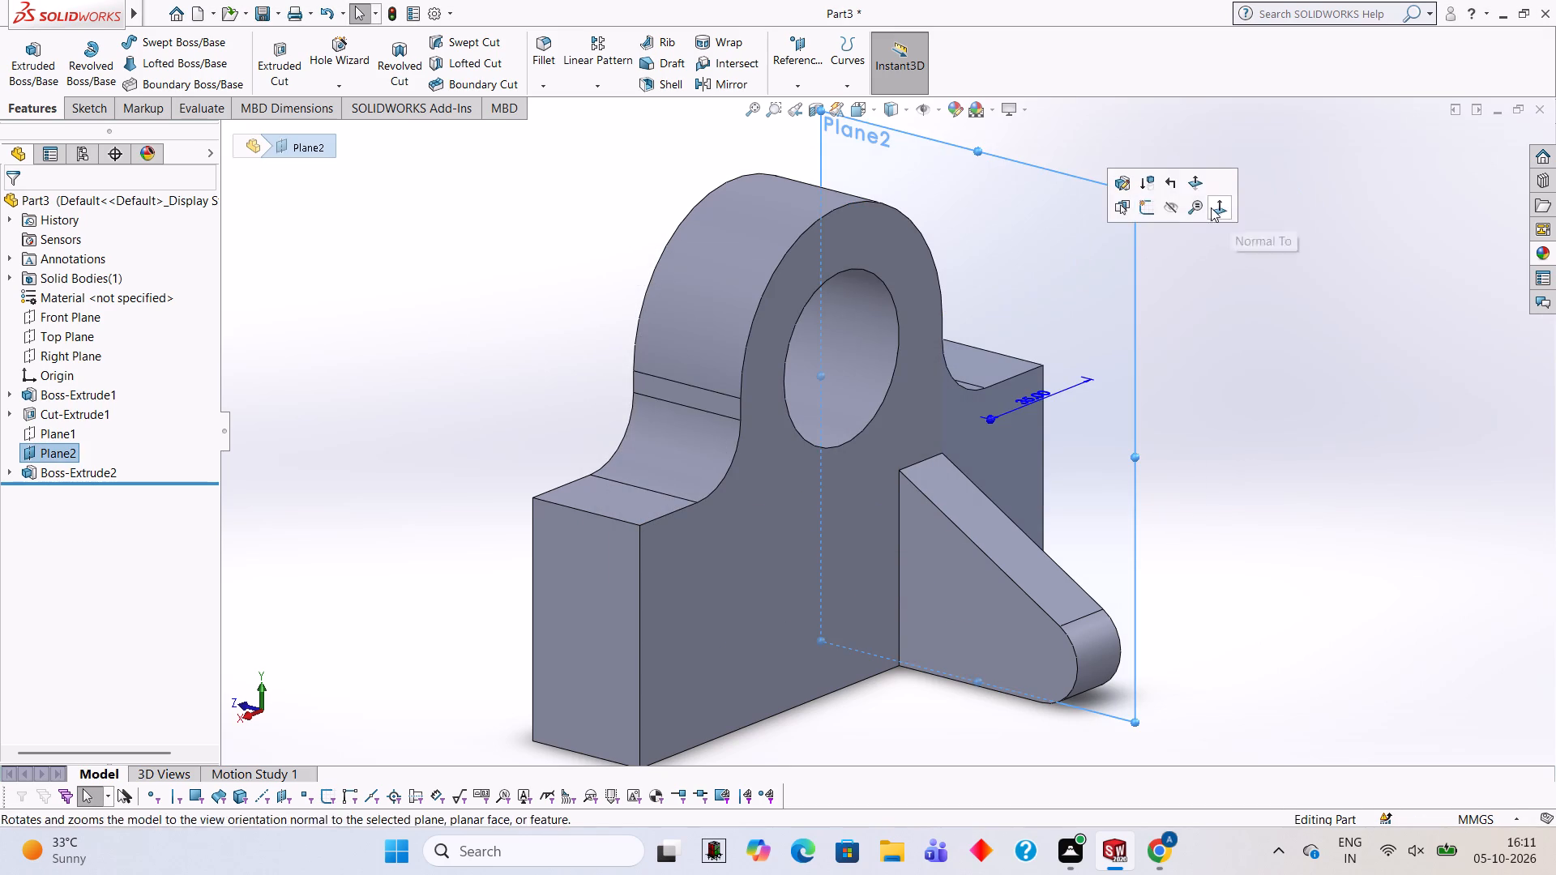
left_click(1174, 211)
left_click(1180, 245)
Examine the body, the through hole and the rib from several viewing angles.
middle_click_drag(1256, 337, 1243, 353)
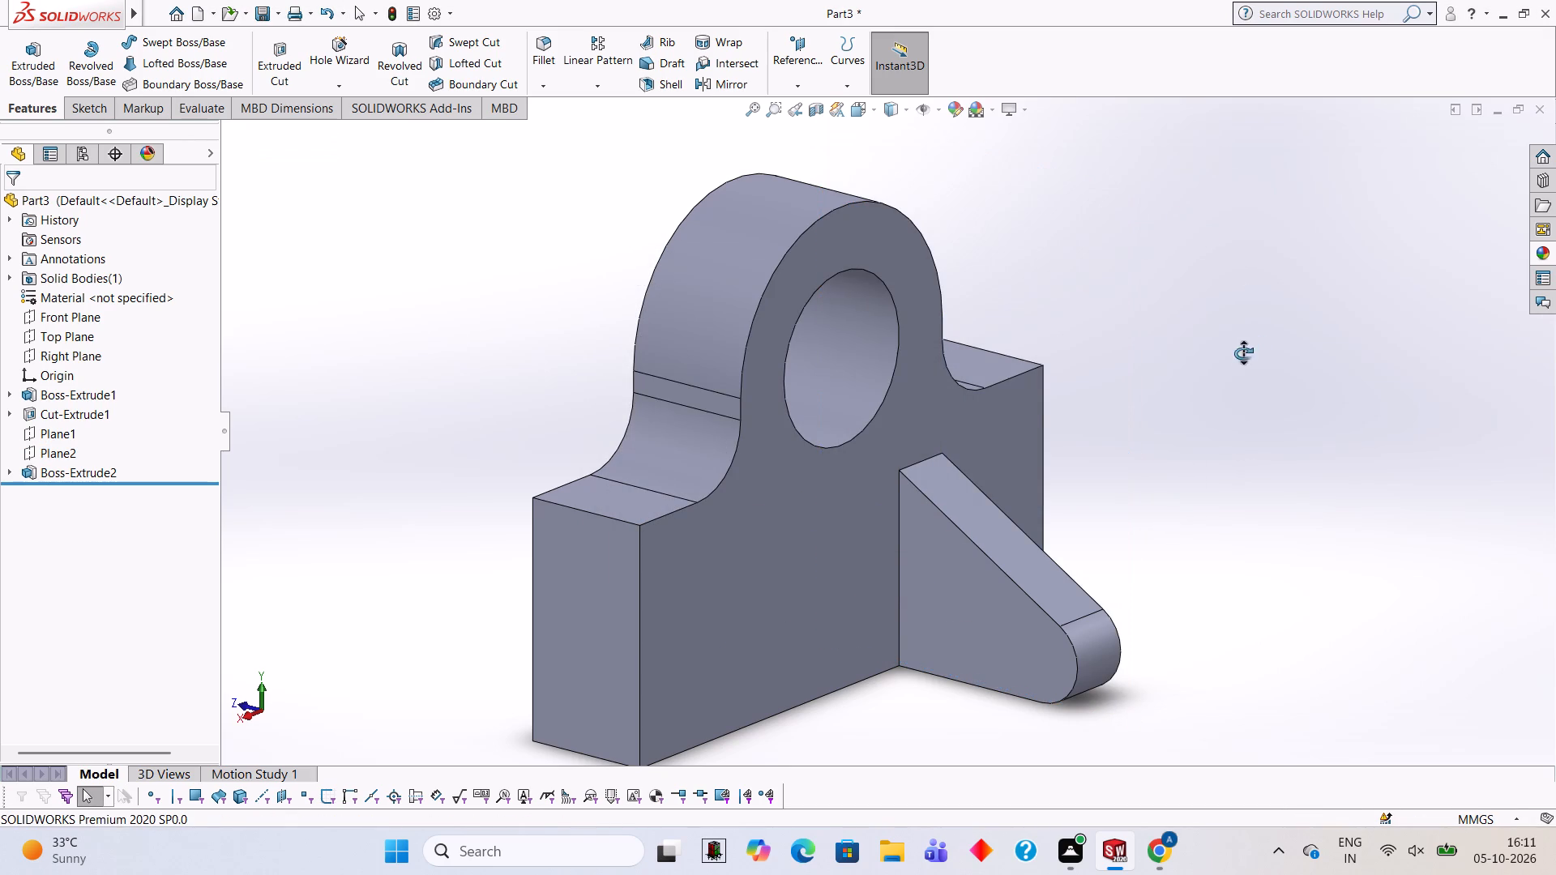
middle_click_drag(1243, 353, 1127, 325)
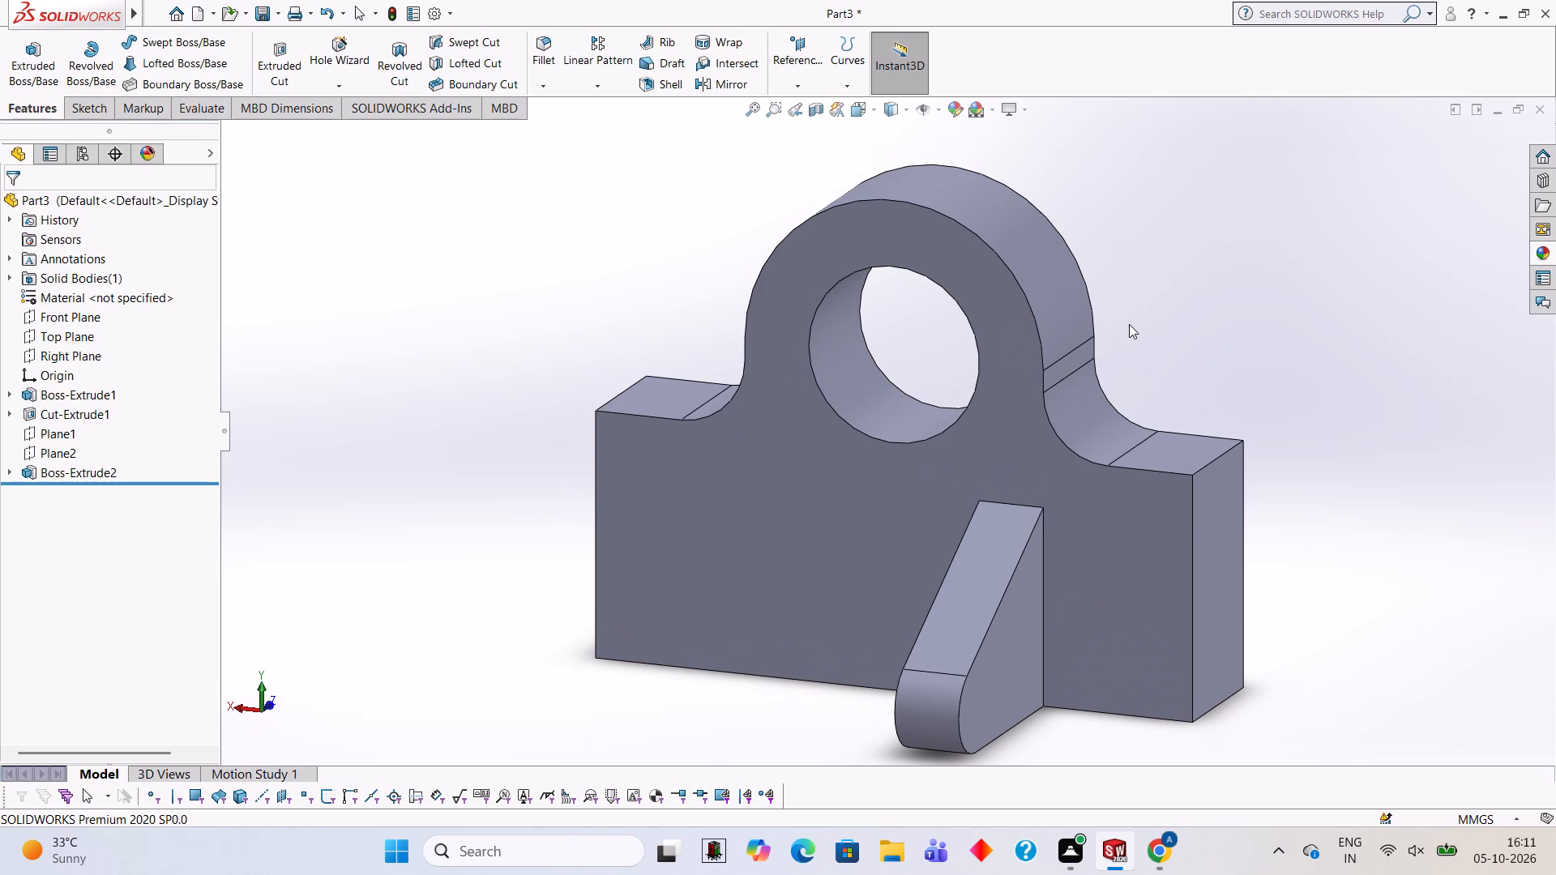
middle_click_drag(1046, 557, 1161, 566)
middle_click_drag(1036, 577, 1098, 579)
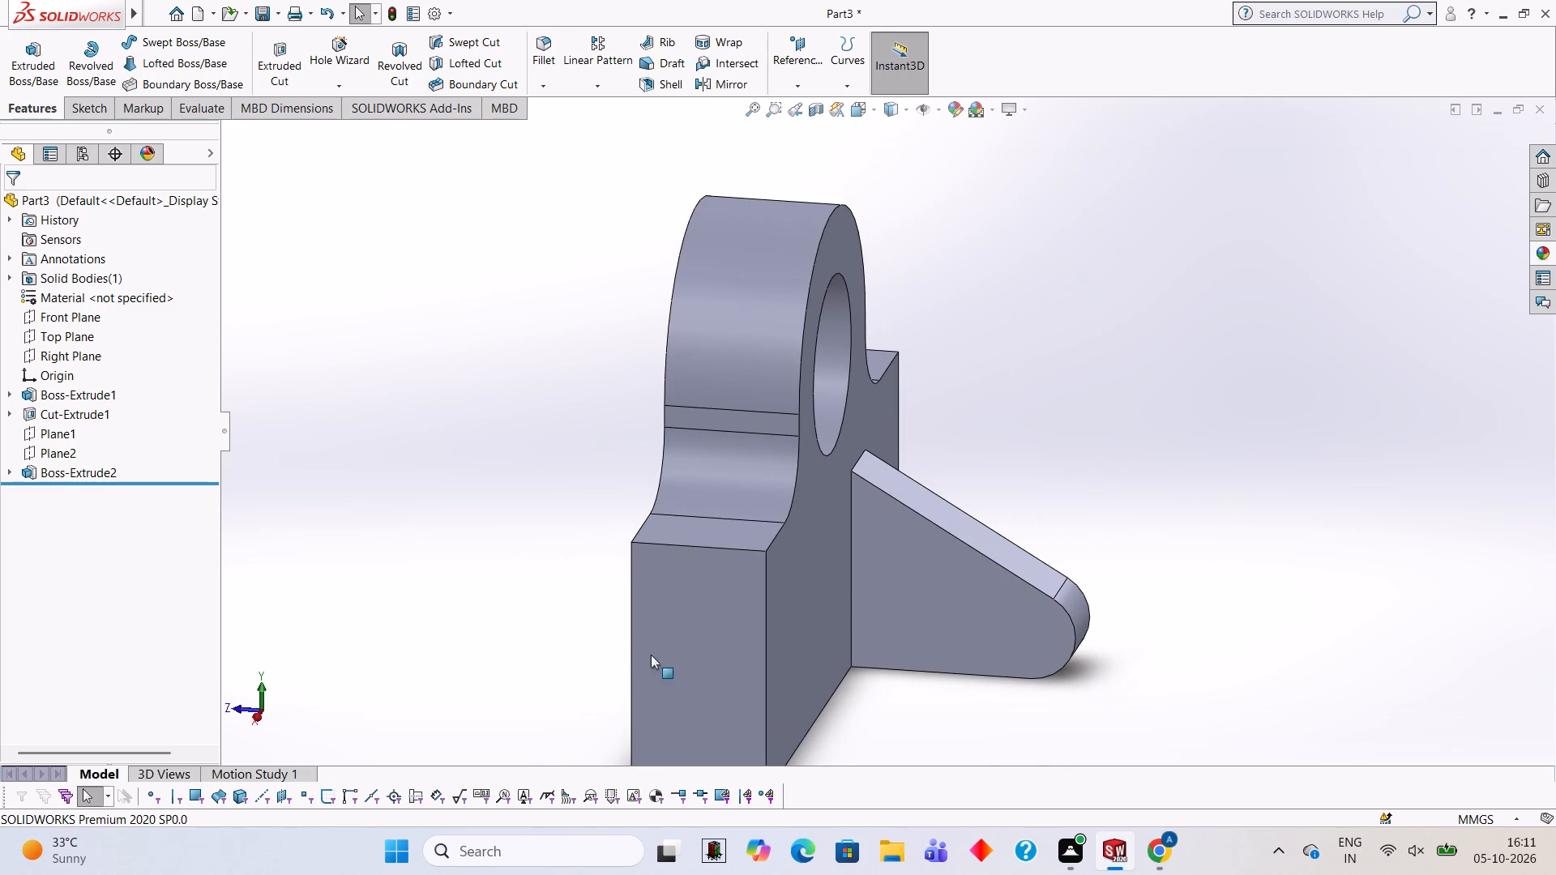
middle_click_drag(841, 658, 788, 501)
middle_click_drag(943, 474, 895, 616)
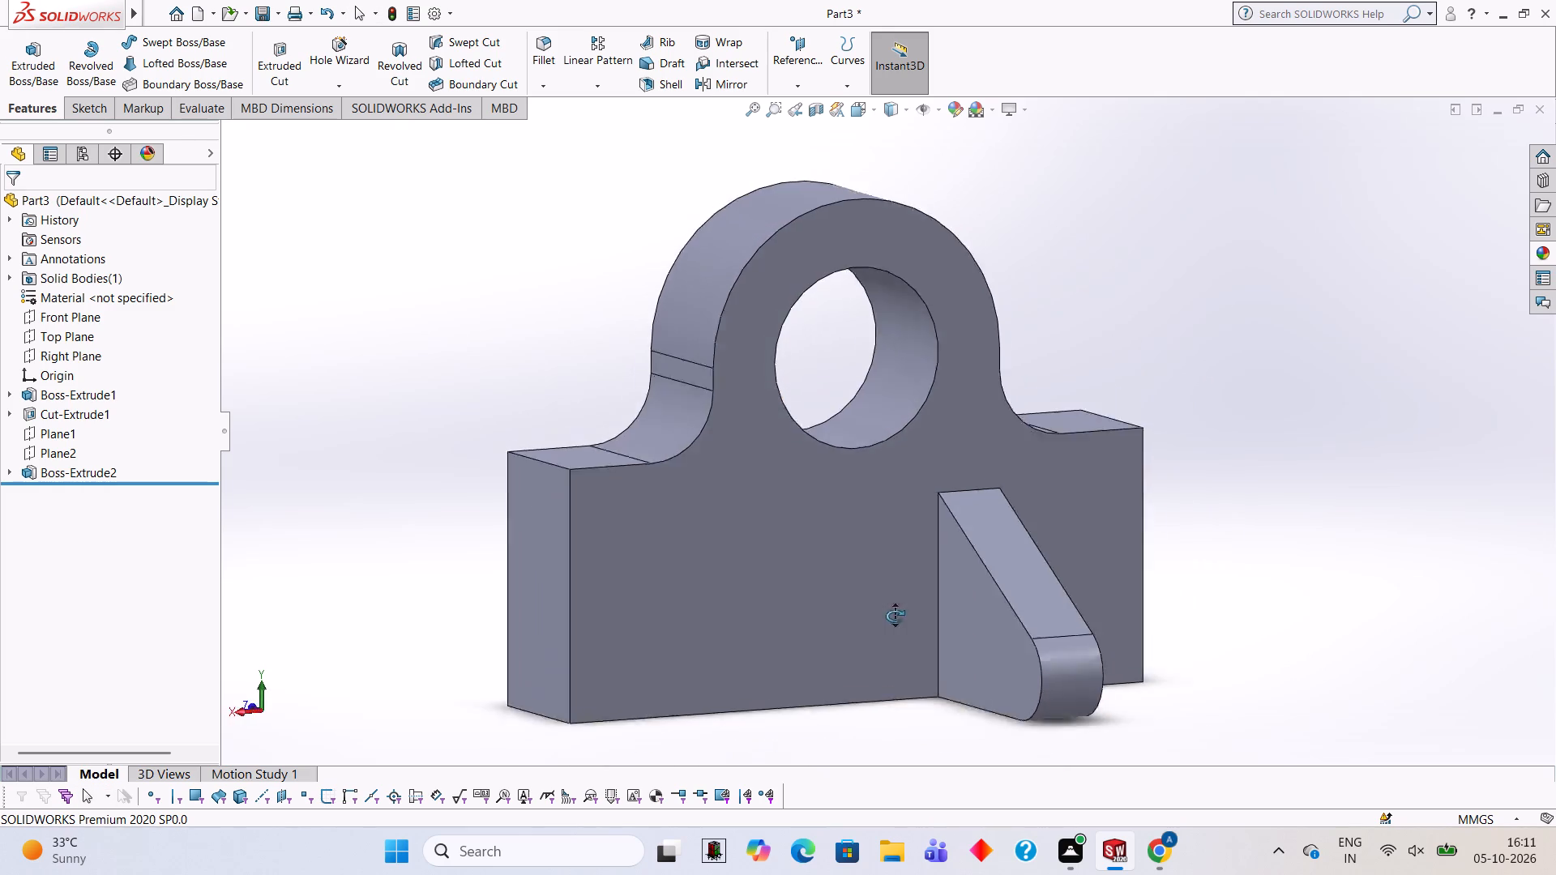
middle_click_drag(895, 616, 878, 672)
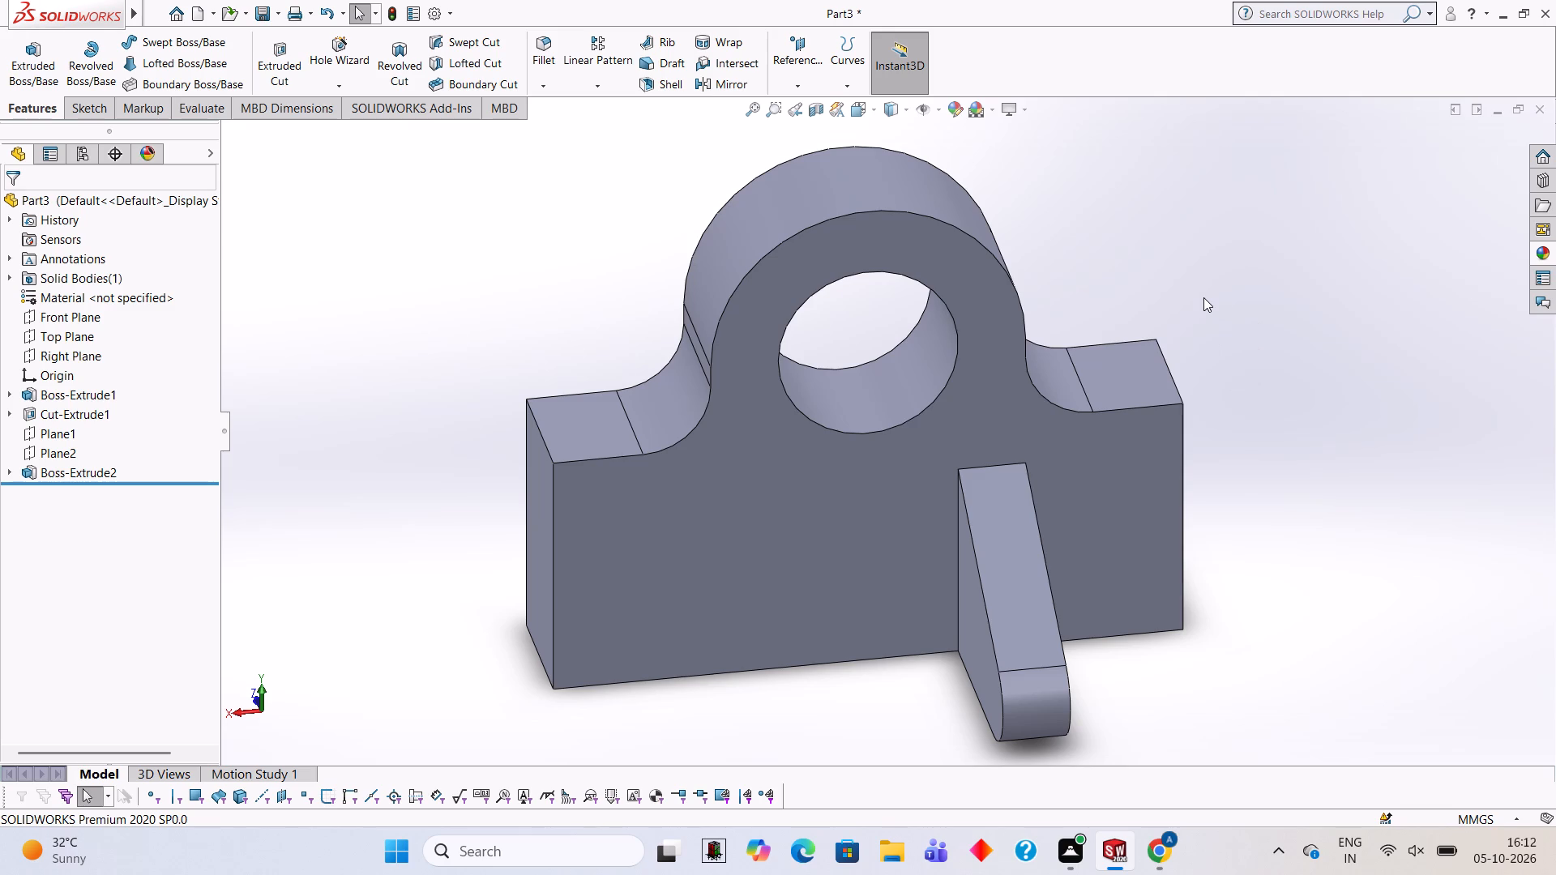
middle_click_drag(1284, 404, 1230, 336)
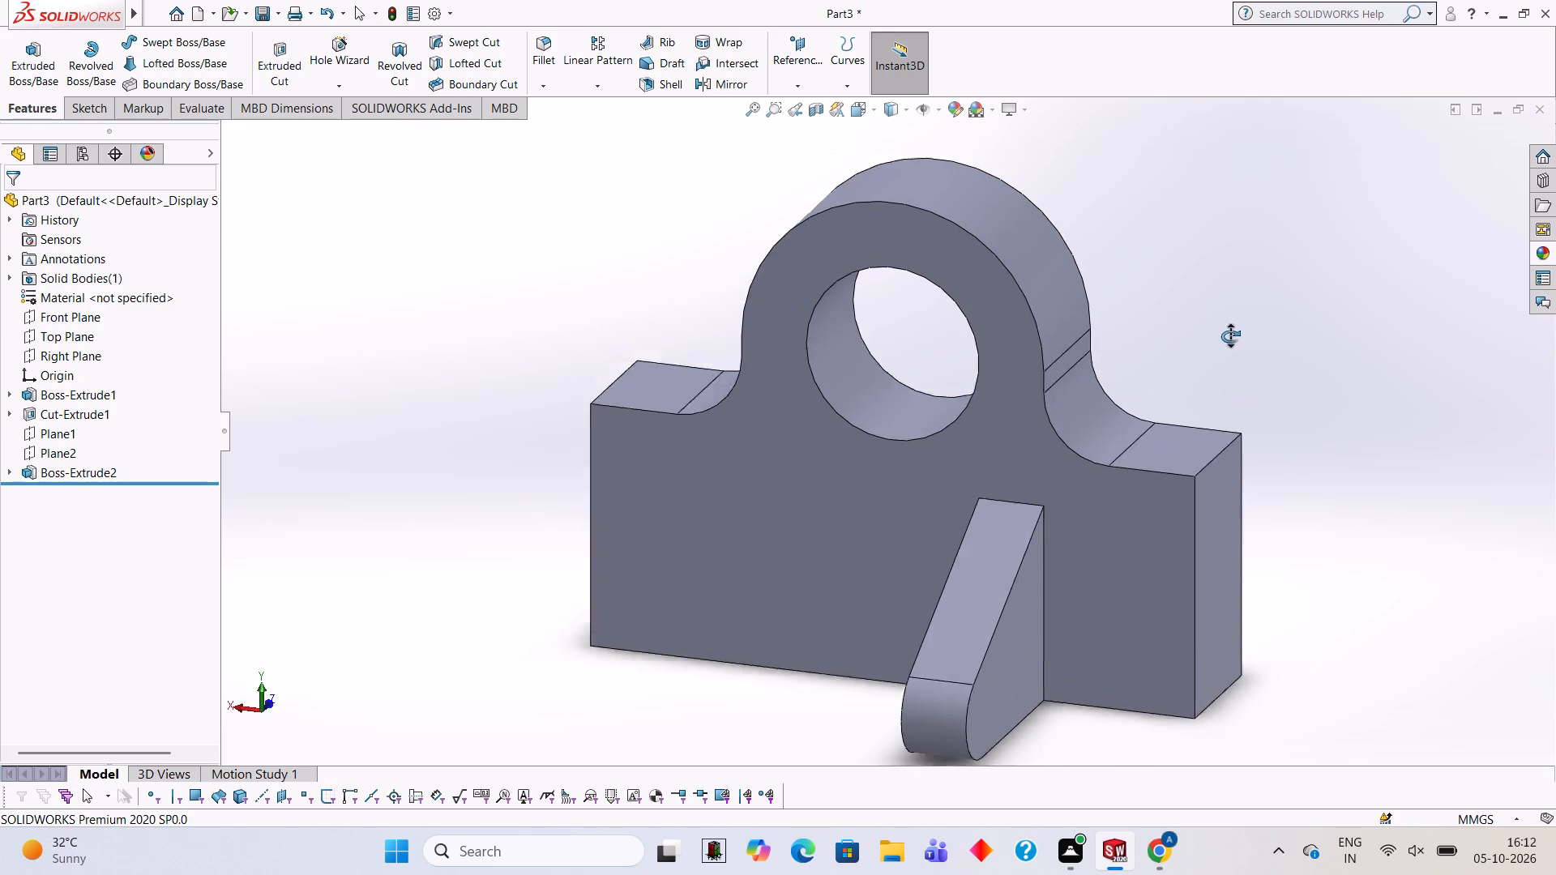
middle_click_drag(1230, 336, 1231, 326)
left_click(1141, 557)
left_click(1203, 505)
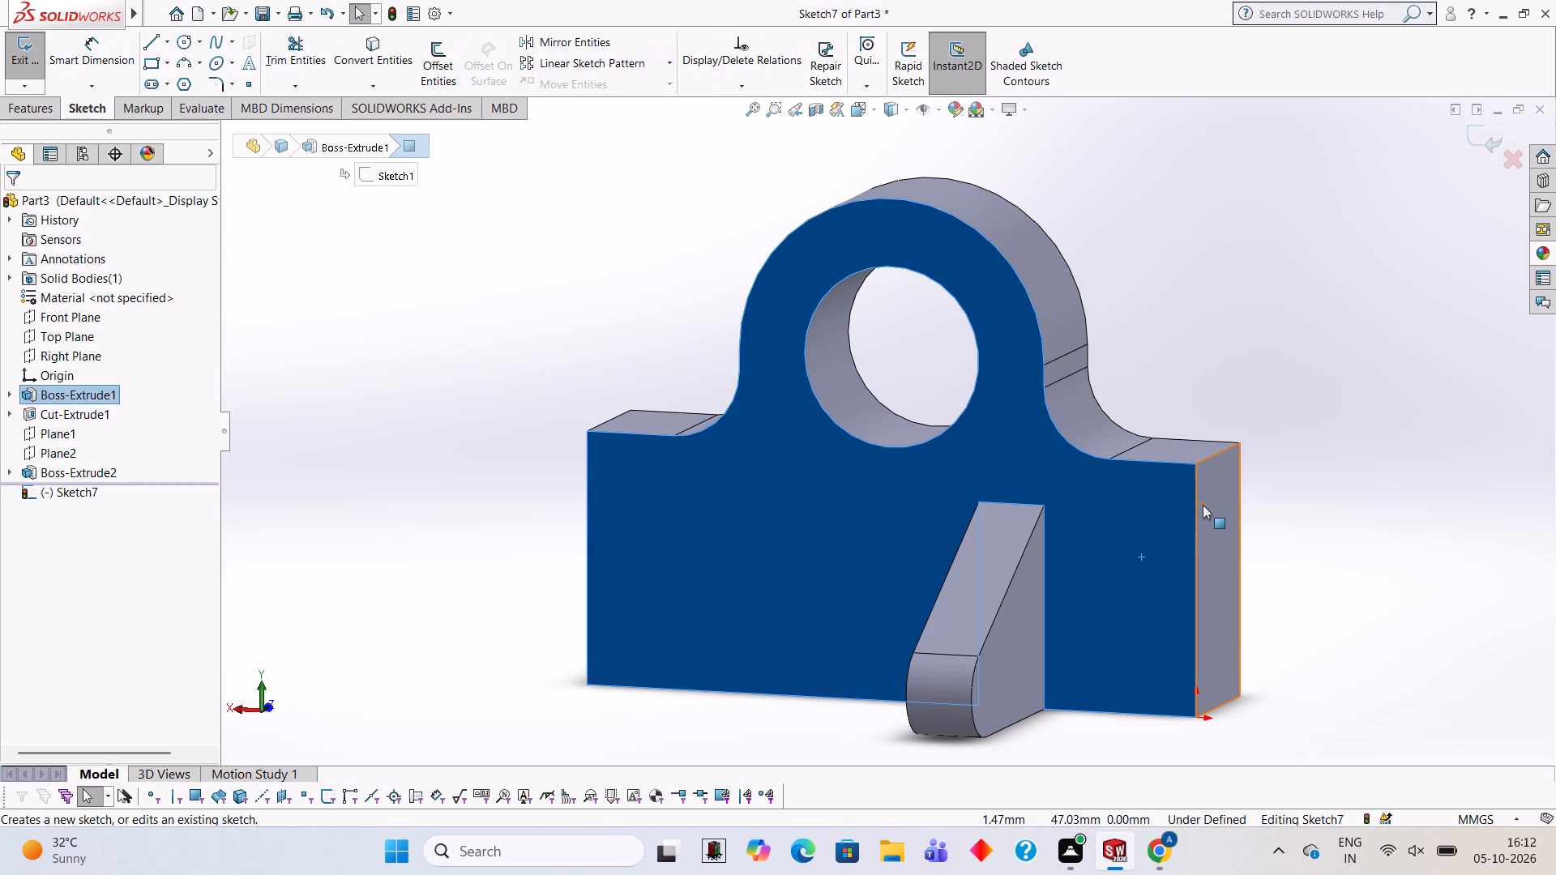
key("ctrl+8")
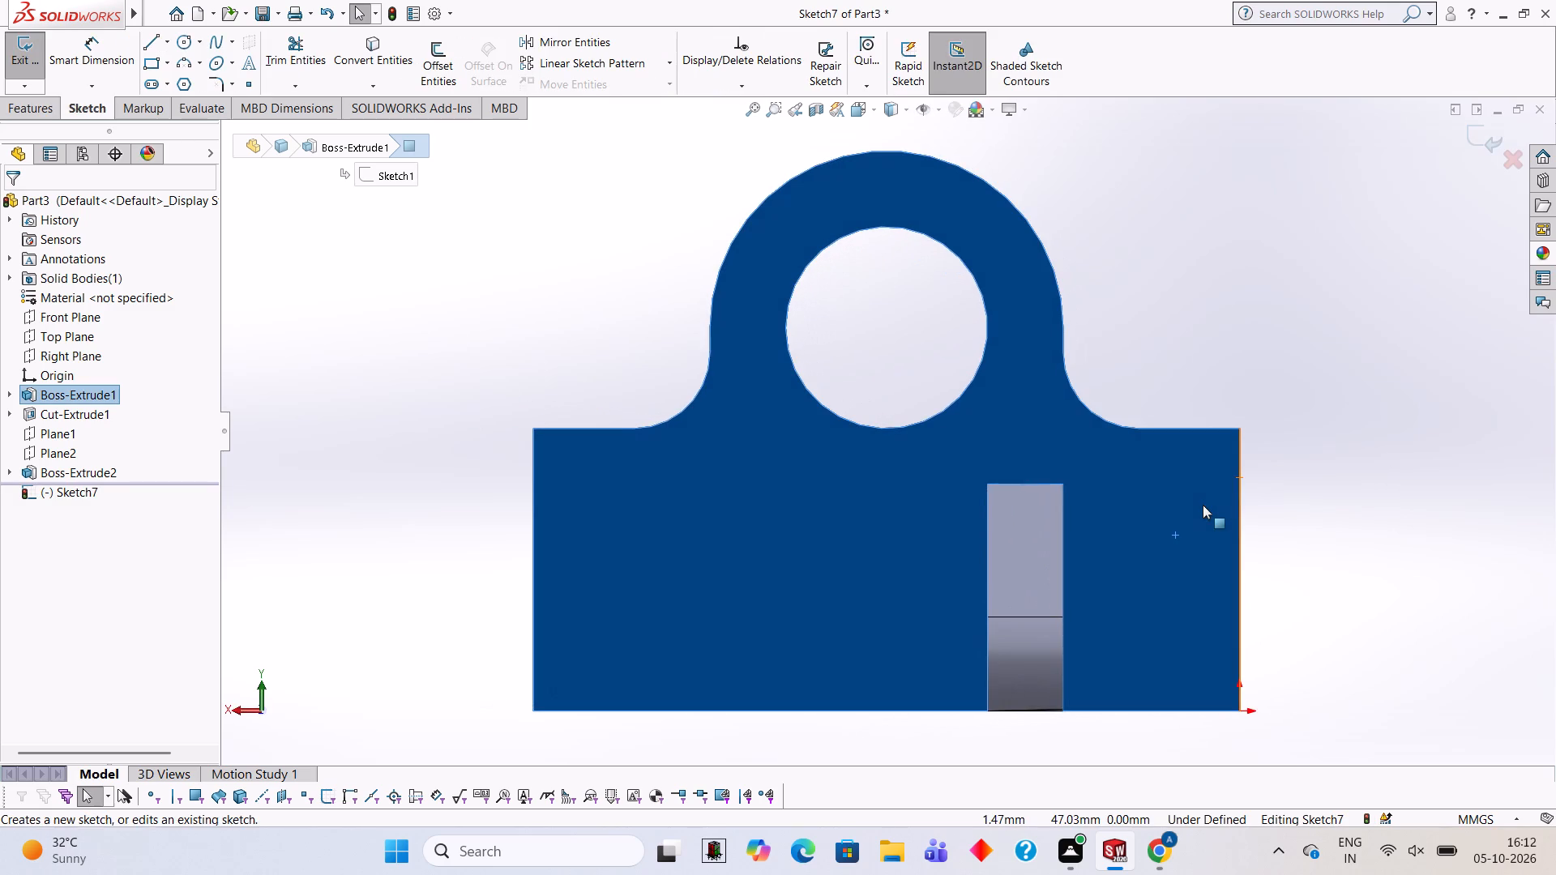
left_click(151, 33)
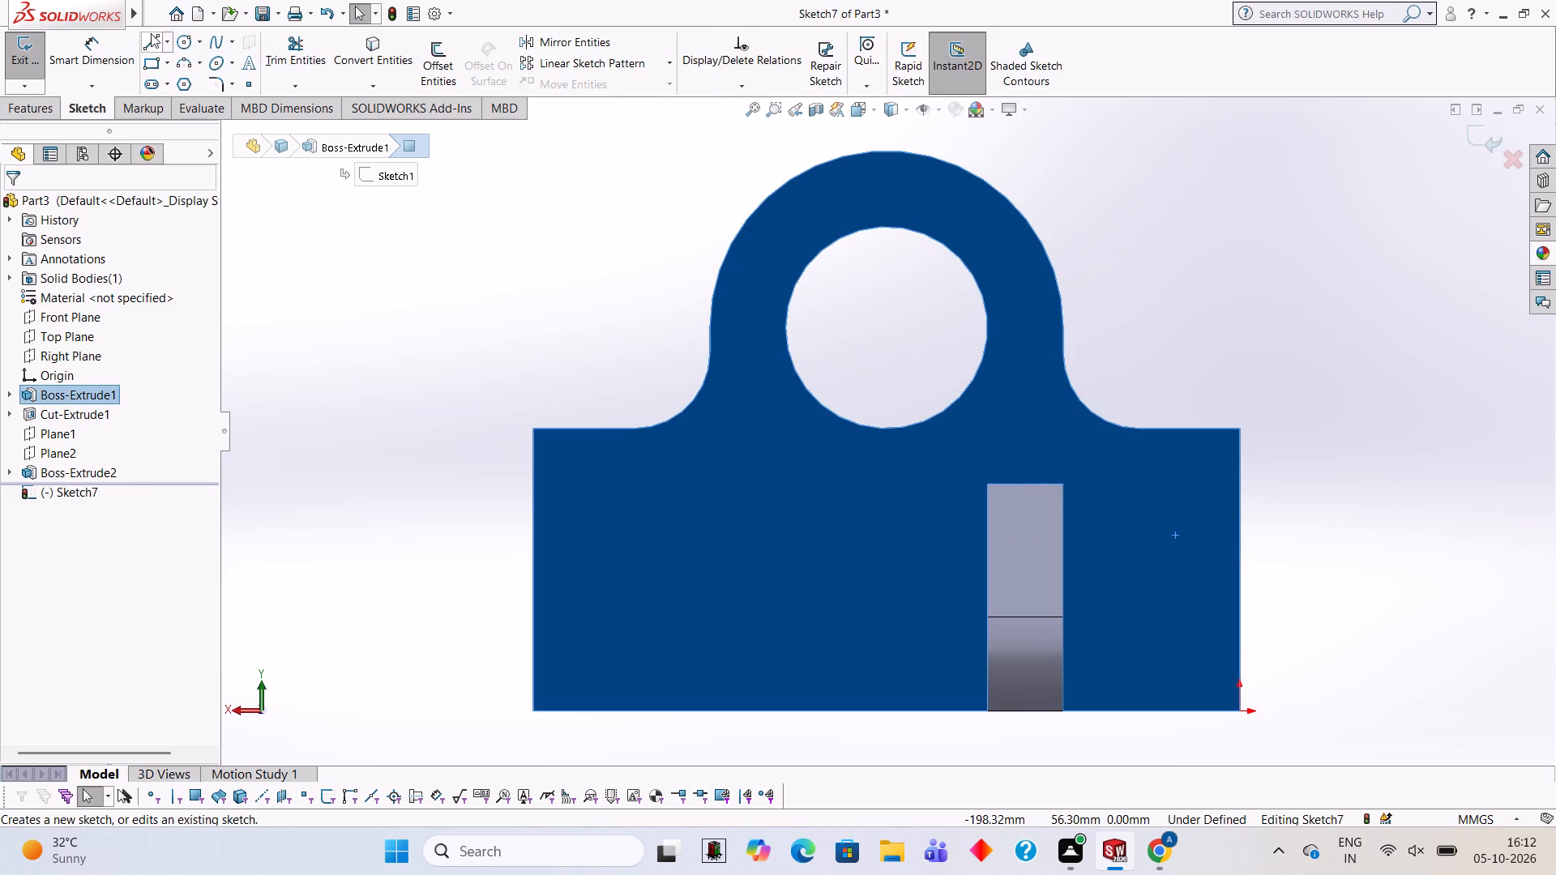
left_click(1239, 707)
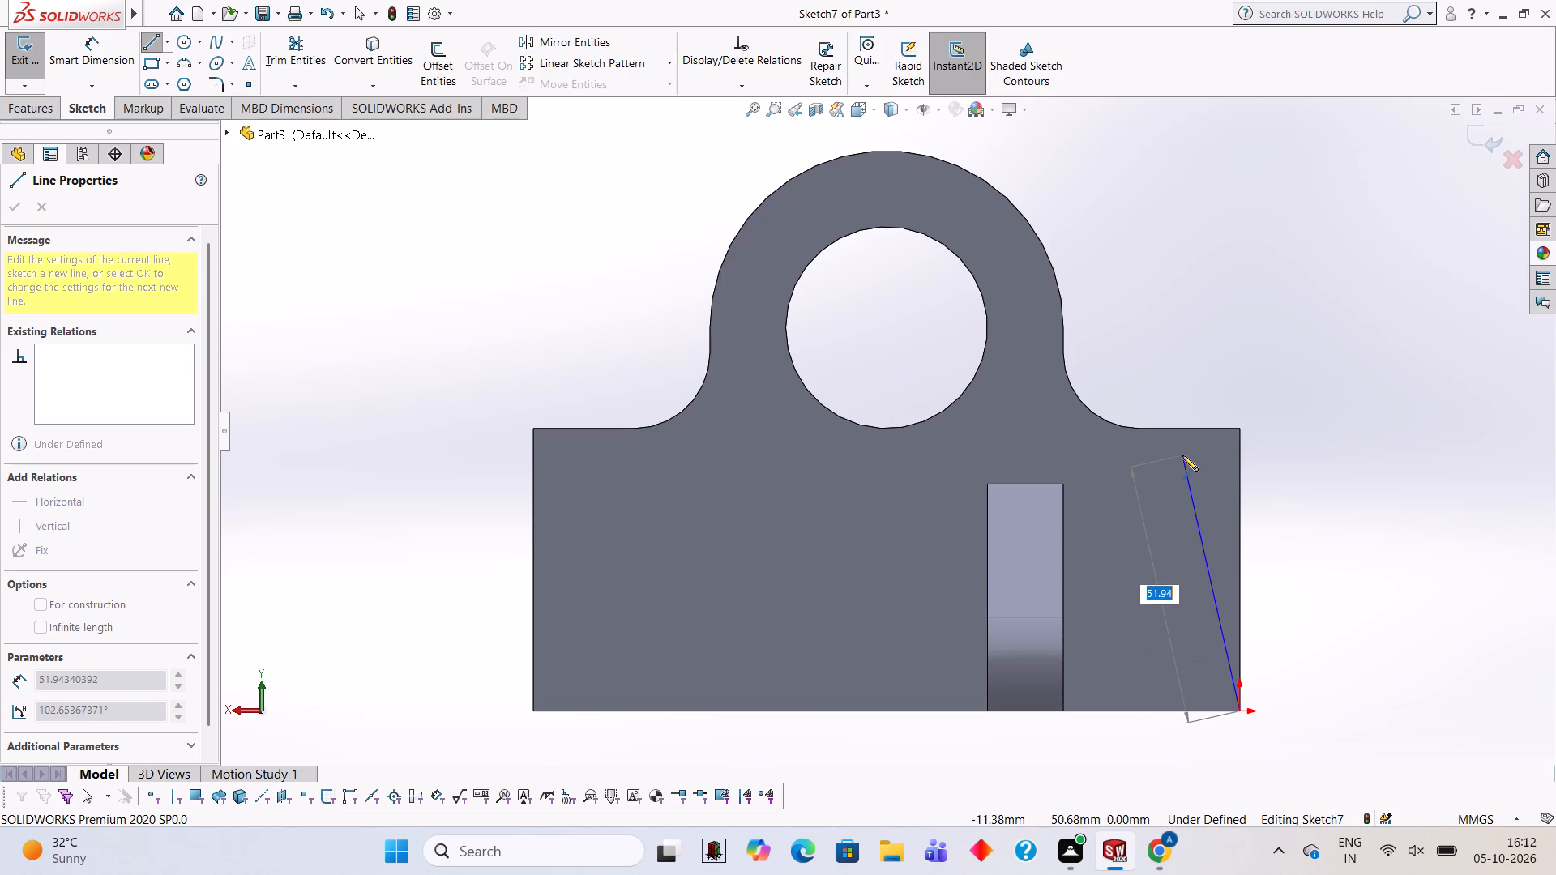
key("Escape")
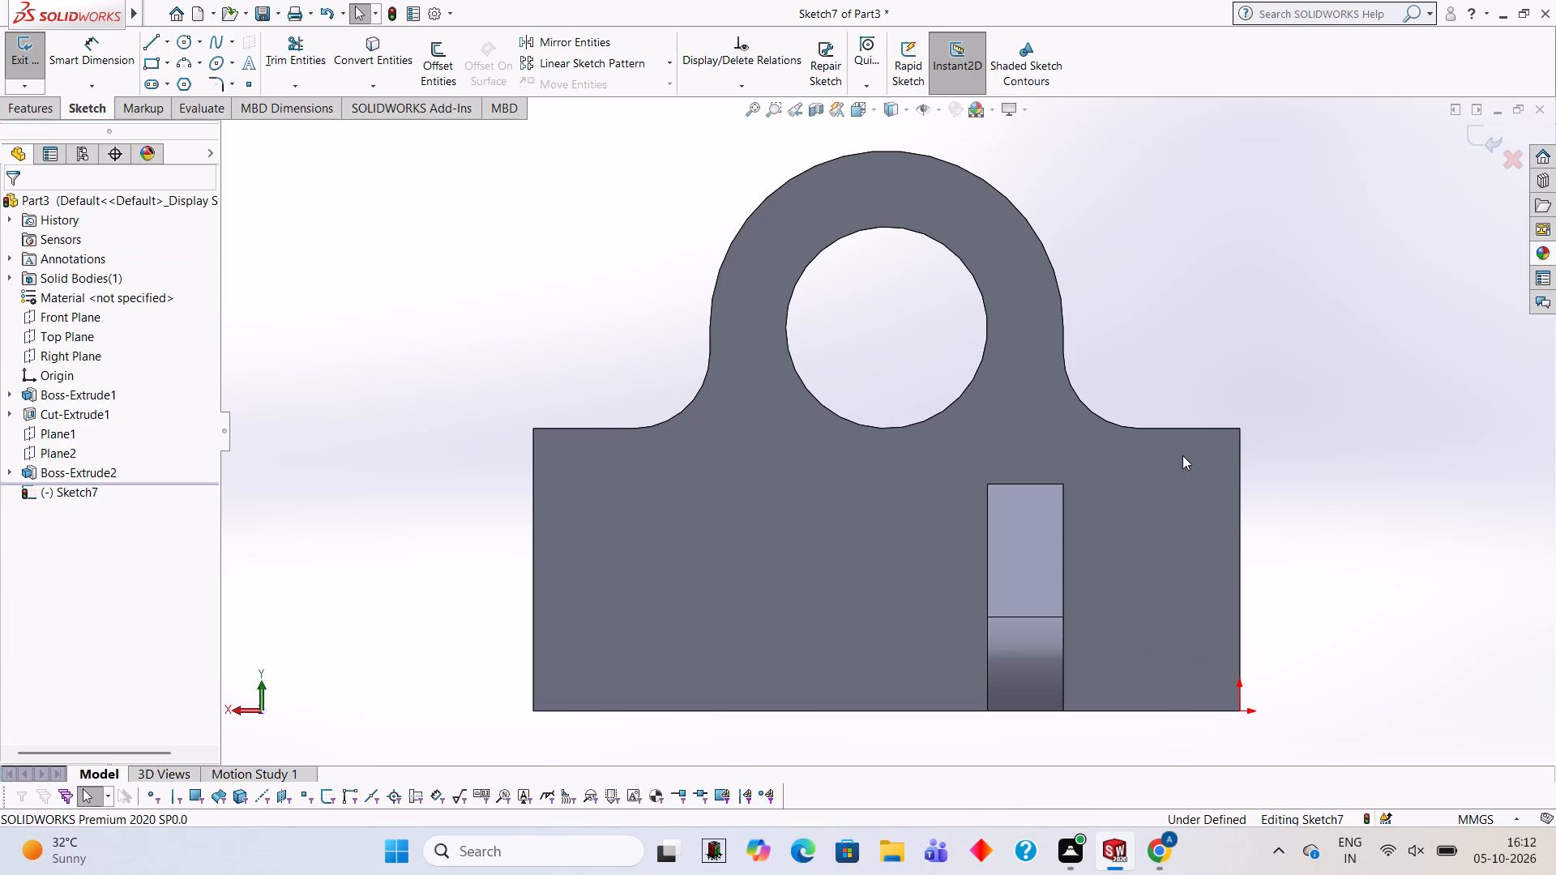
Calculate 140 − 35 in Calculator, and close it.
type("140-35")
key("Return")
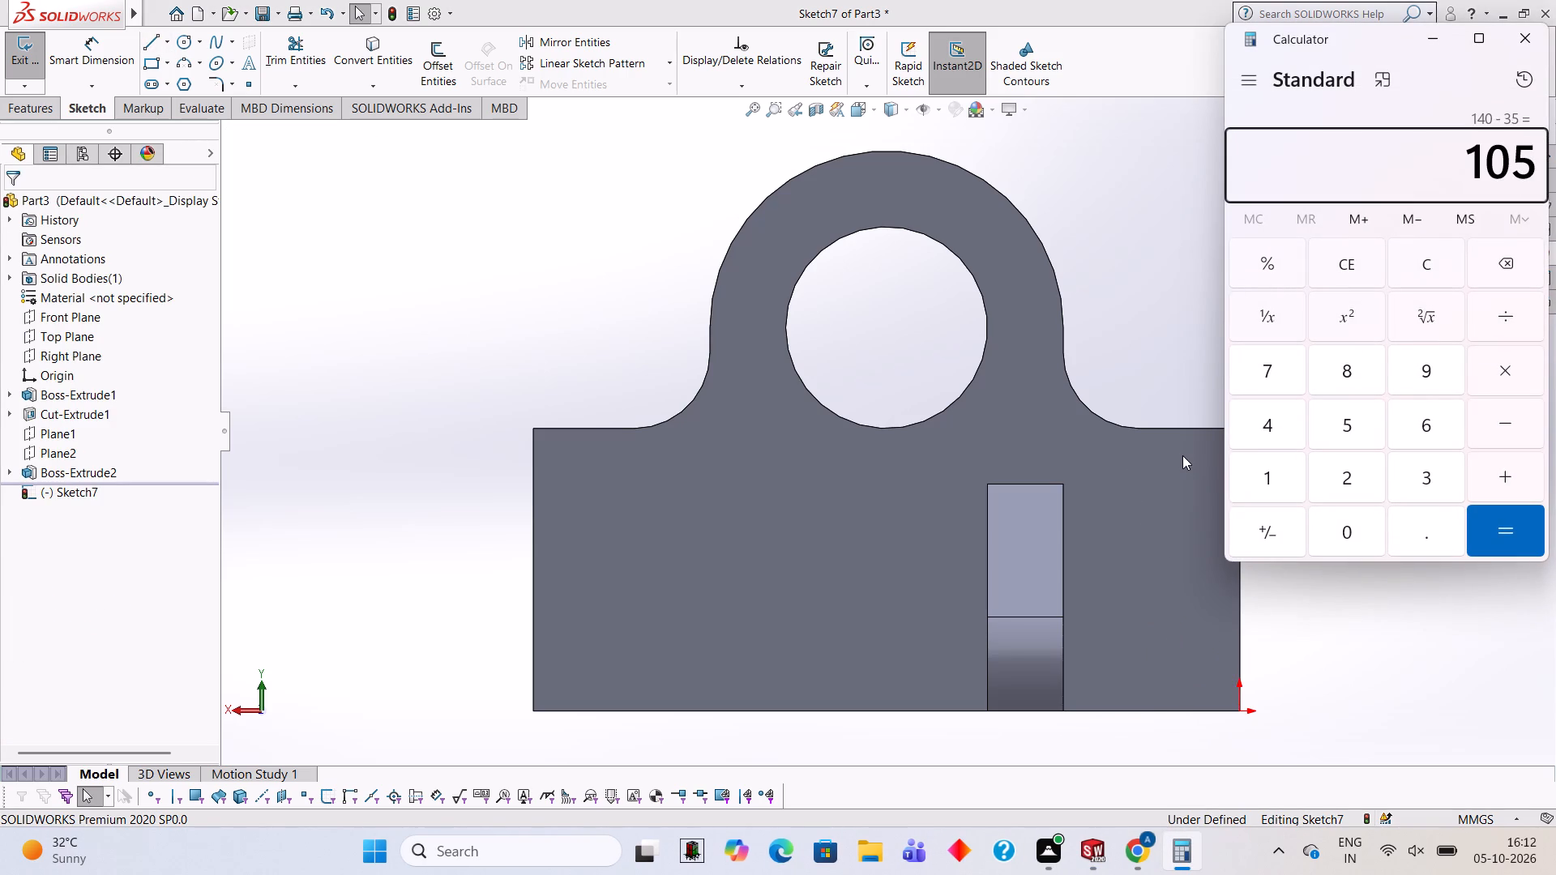
left_click(1520, 40)
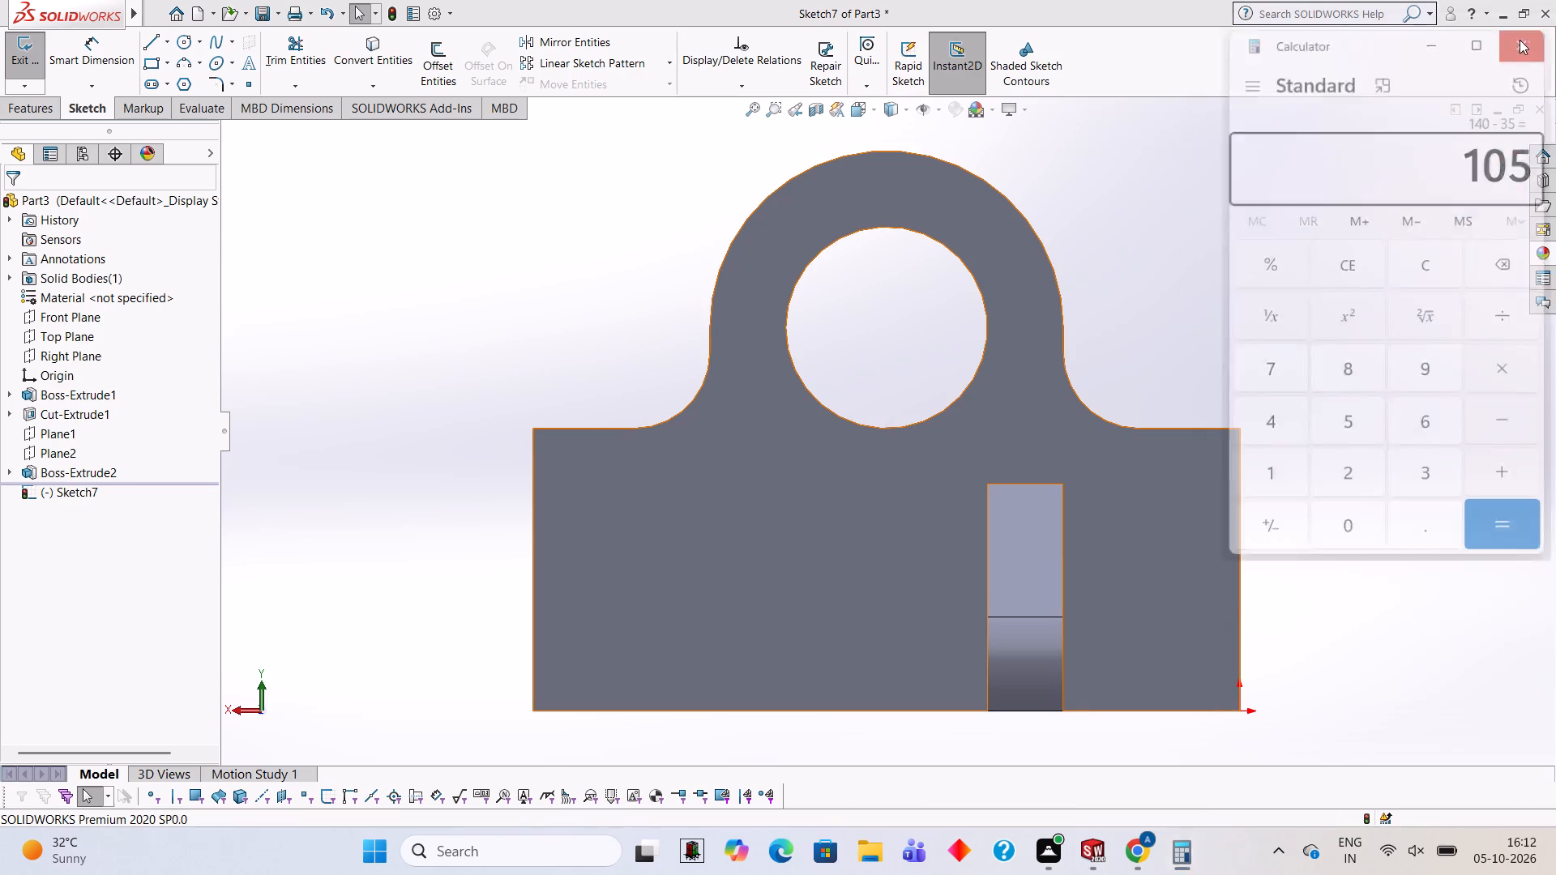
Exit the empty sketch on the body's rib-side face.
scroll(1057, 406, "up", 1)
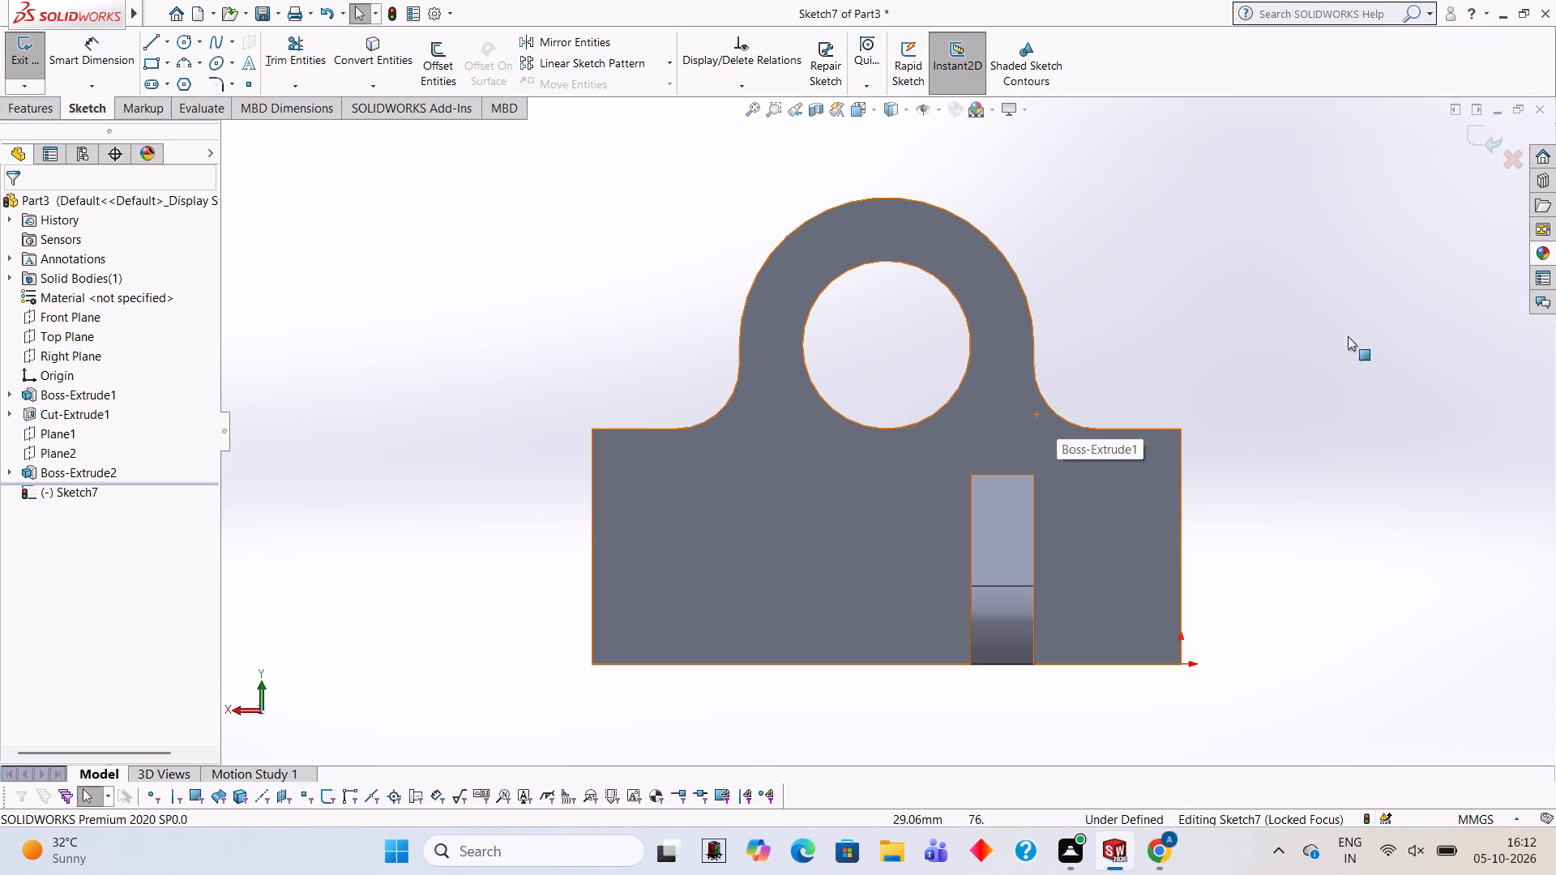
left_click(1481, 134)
Start a new reference plane offset from the Right Plane.
middle_click_drag(1156, 203, 1232, 308)
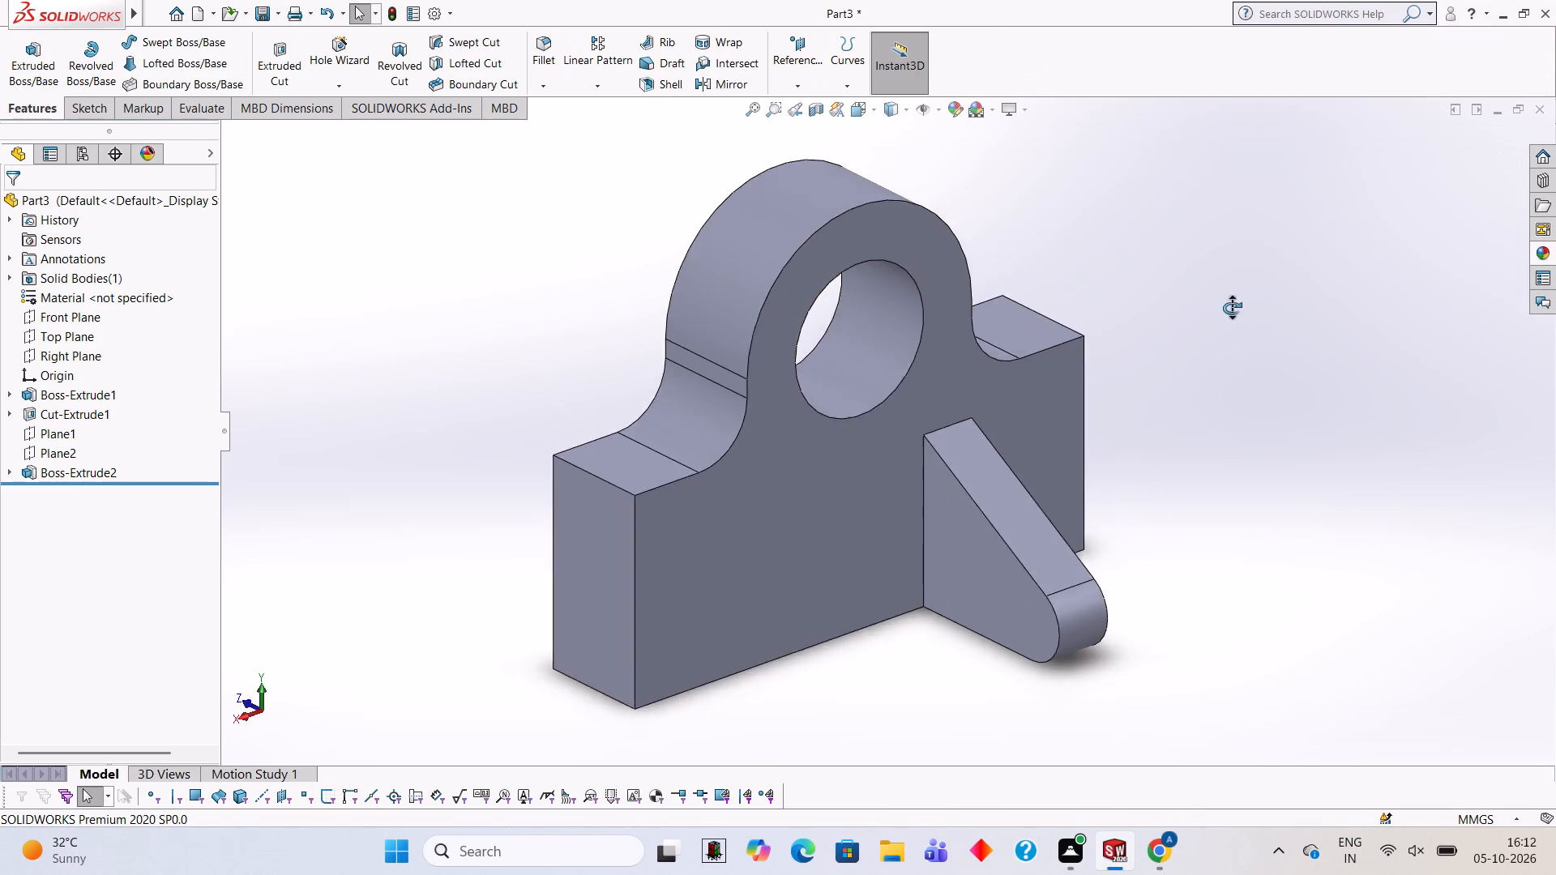
middle_click_drag(1232, 308, 1250, 318)
left_click(800, 81)
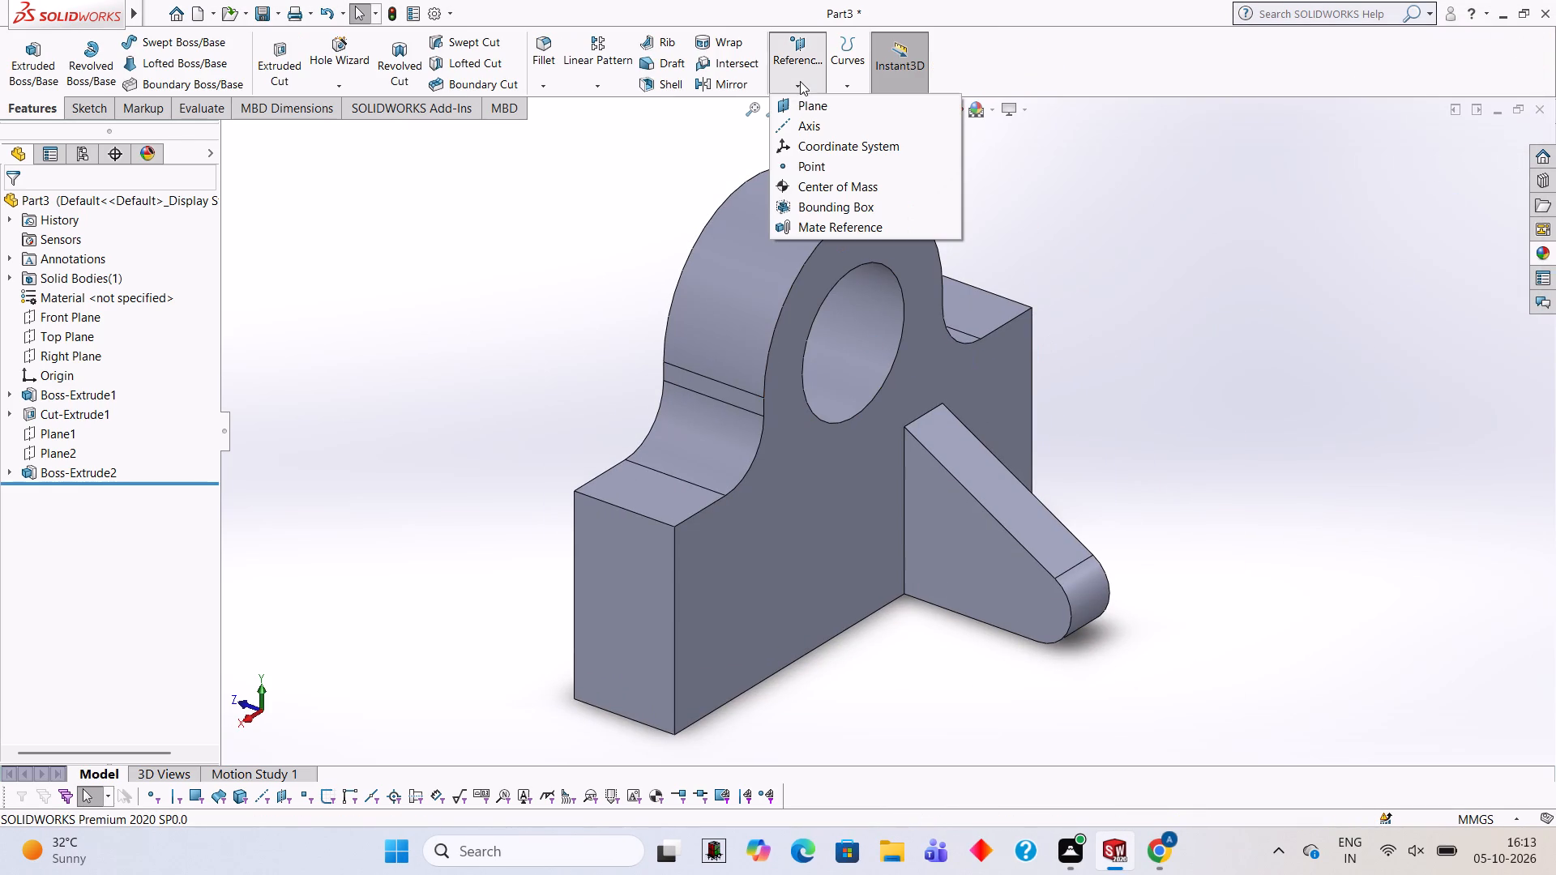
left_click(801, 101)
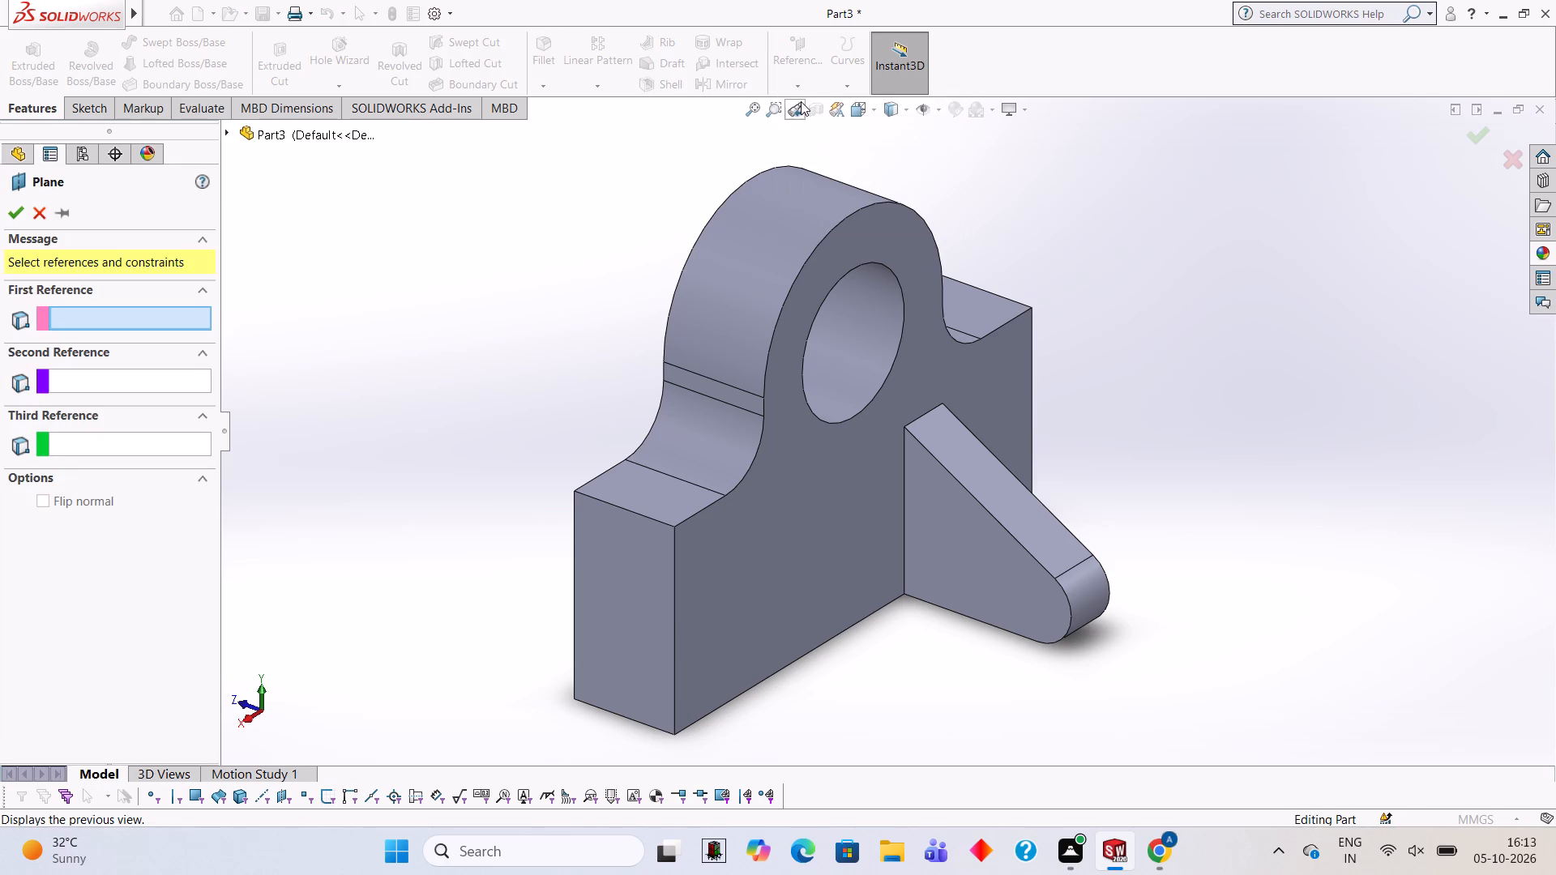
left_click(357, 135)
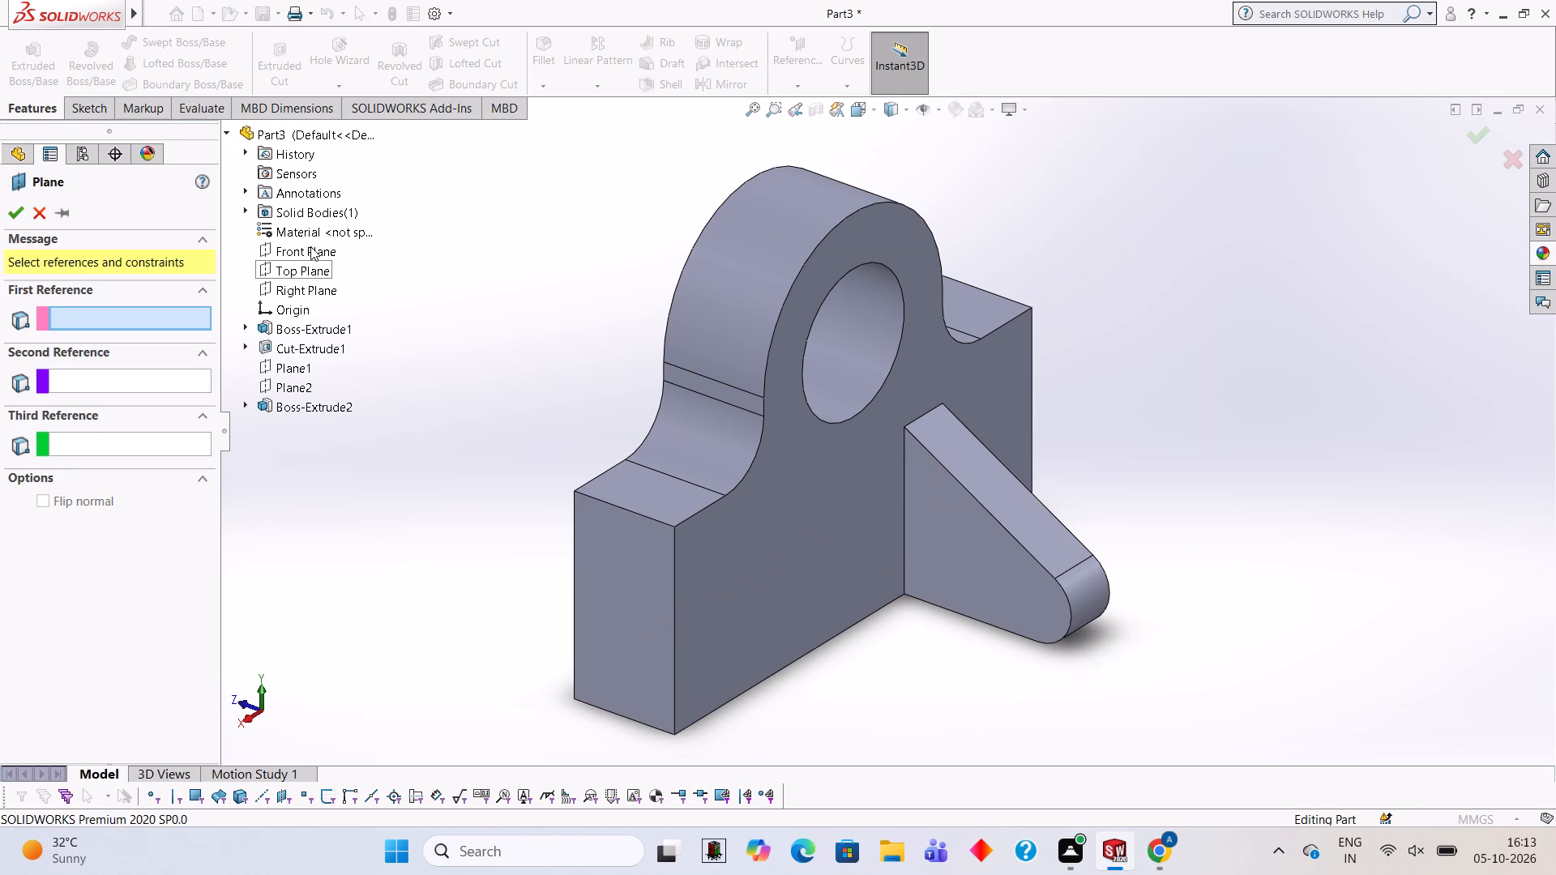
left_click(306, 280)
middle_click_drag(931, 315, 893, 318)
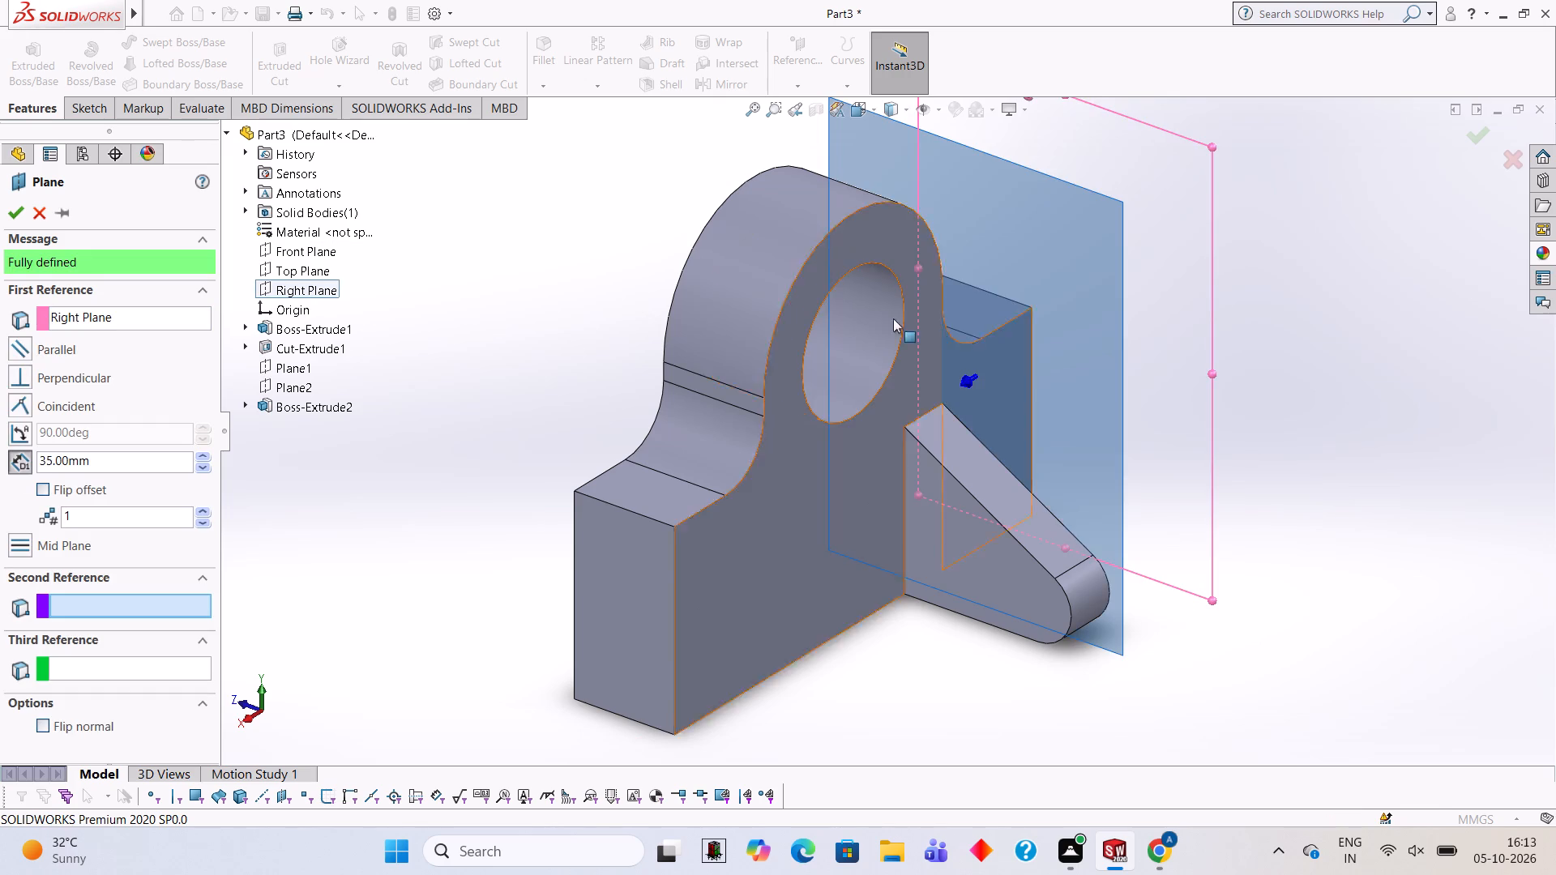
middle_click_drag(893, 318, 838, 329)
middle_click_drag(1093, 385, 988, 372)
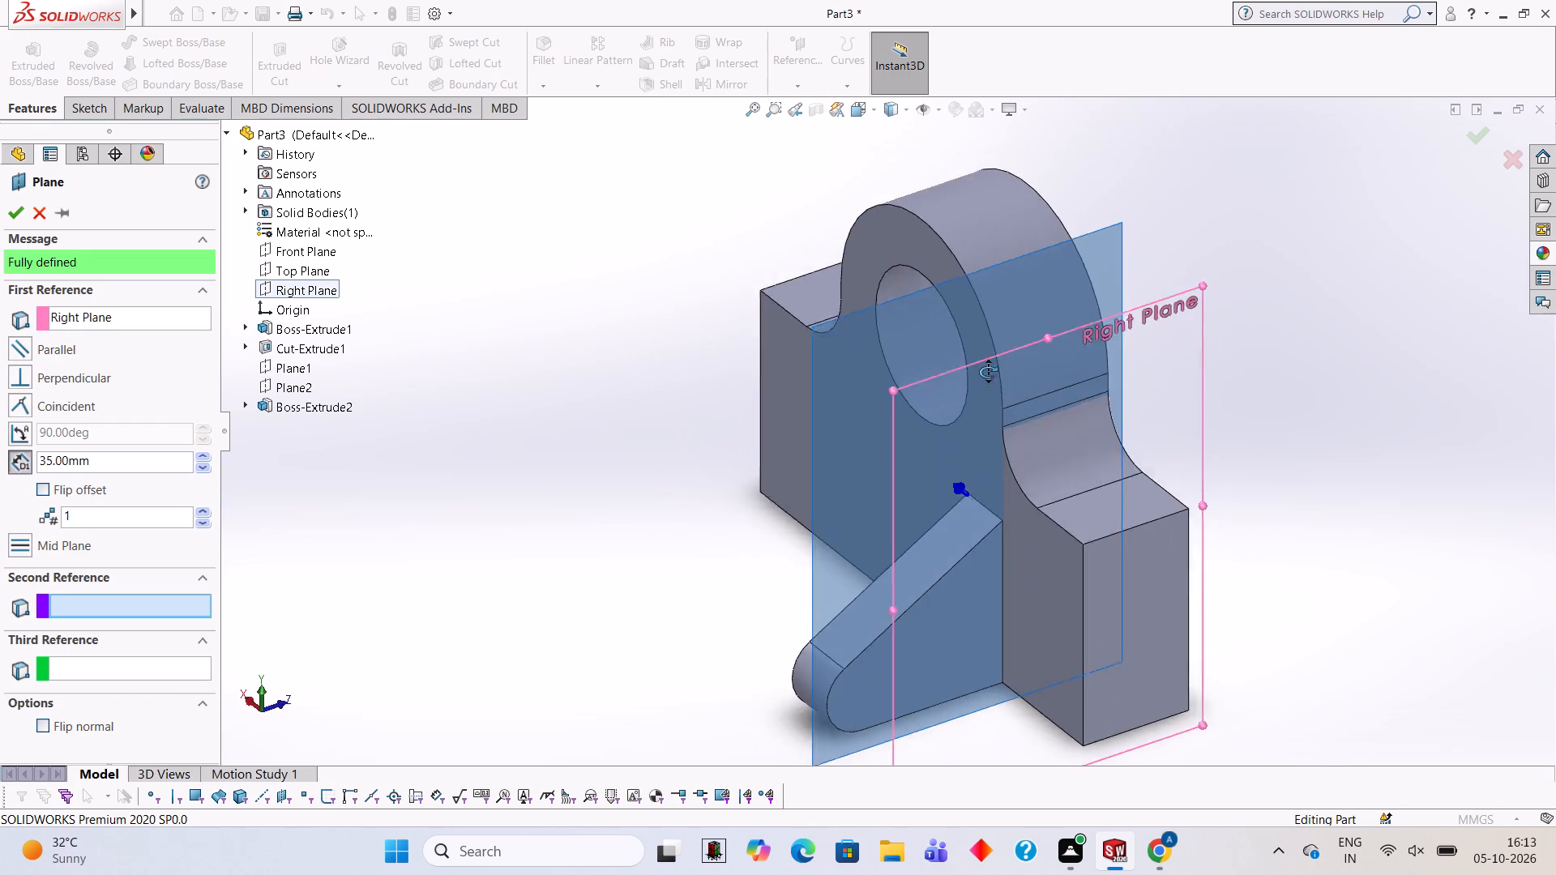
middle_click_drag(988, 372, 1095, 373)
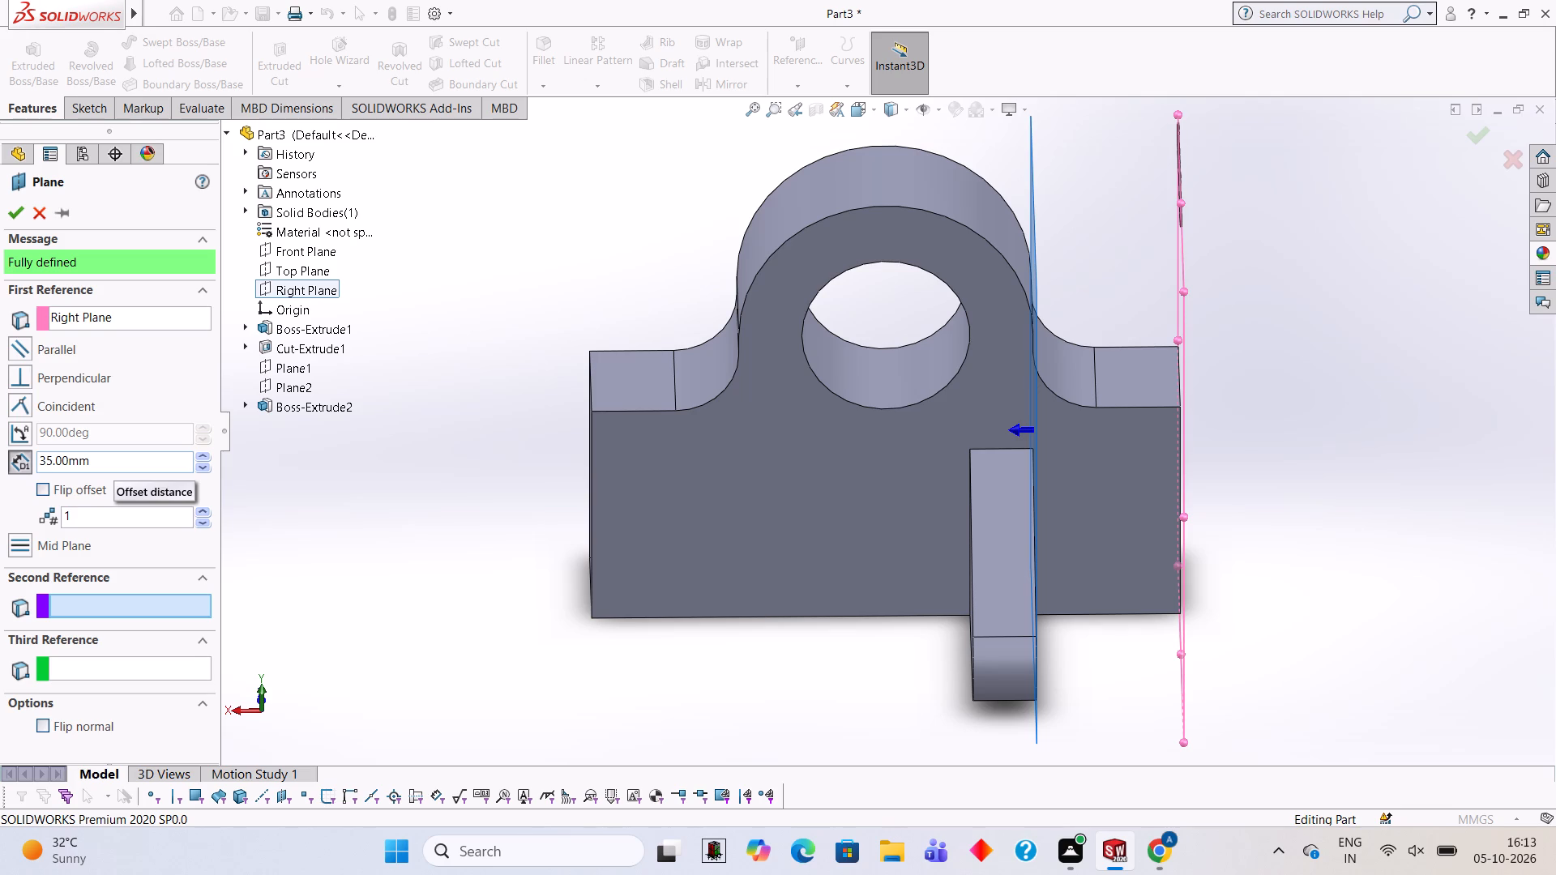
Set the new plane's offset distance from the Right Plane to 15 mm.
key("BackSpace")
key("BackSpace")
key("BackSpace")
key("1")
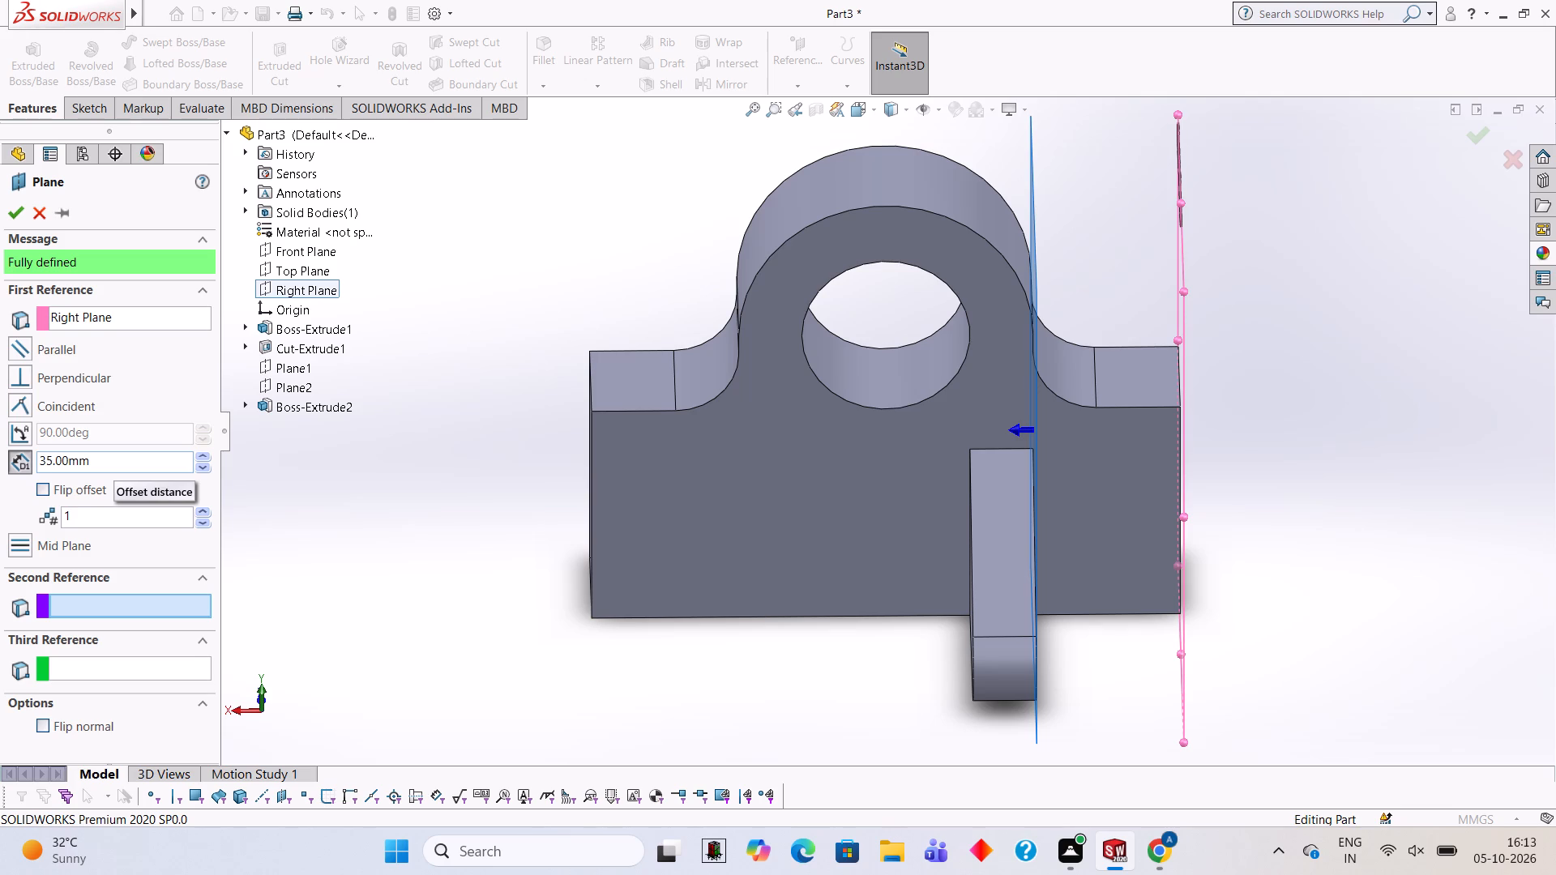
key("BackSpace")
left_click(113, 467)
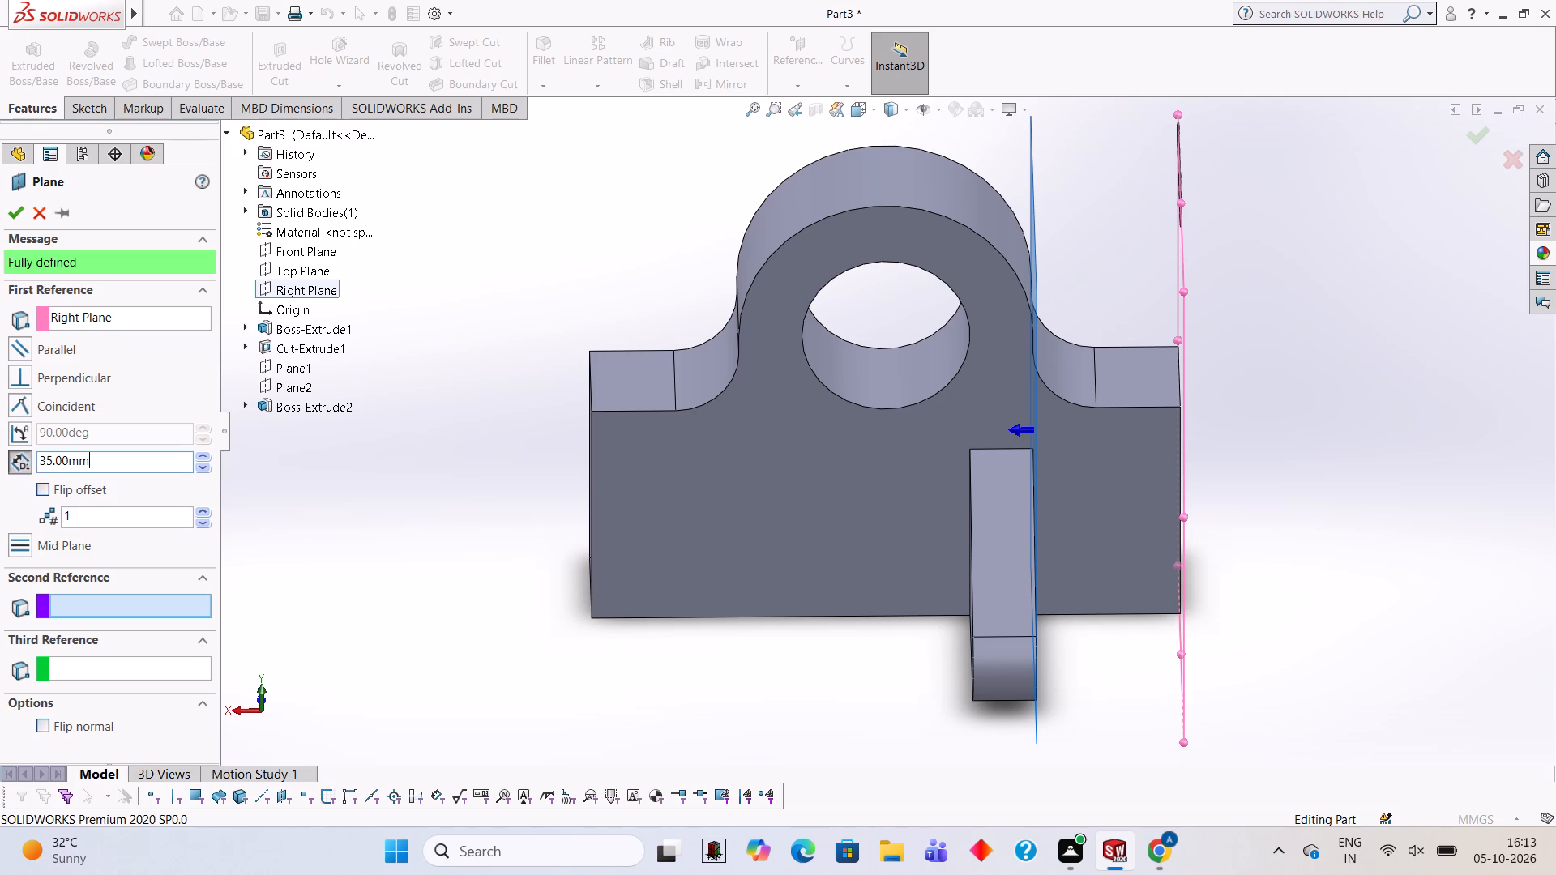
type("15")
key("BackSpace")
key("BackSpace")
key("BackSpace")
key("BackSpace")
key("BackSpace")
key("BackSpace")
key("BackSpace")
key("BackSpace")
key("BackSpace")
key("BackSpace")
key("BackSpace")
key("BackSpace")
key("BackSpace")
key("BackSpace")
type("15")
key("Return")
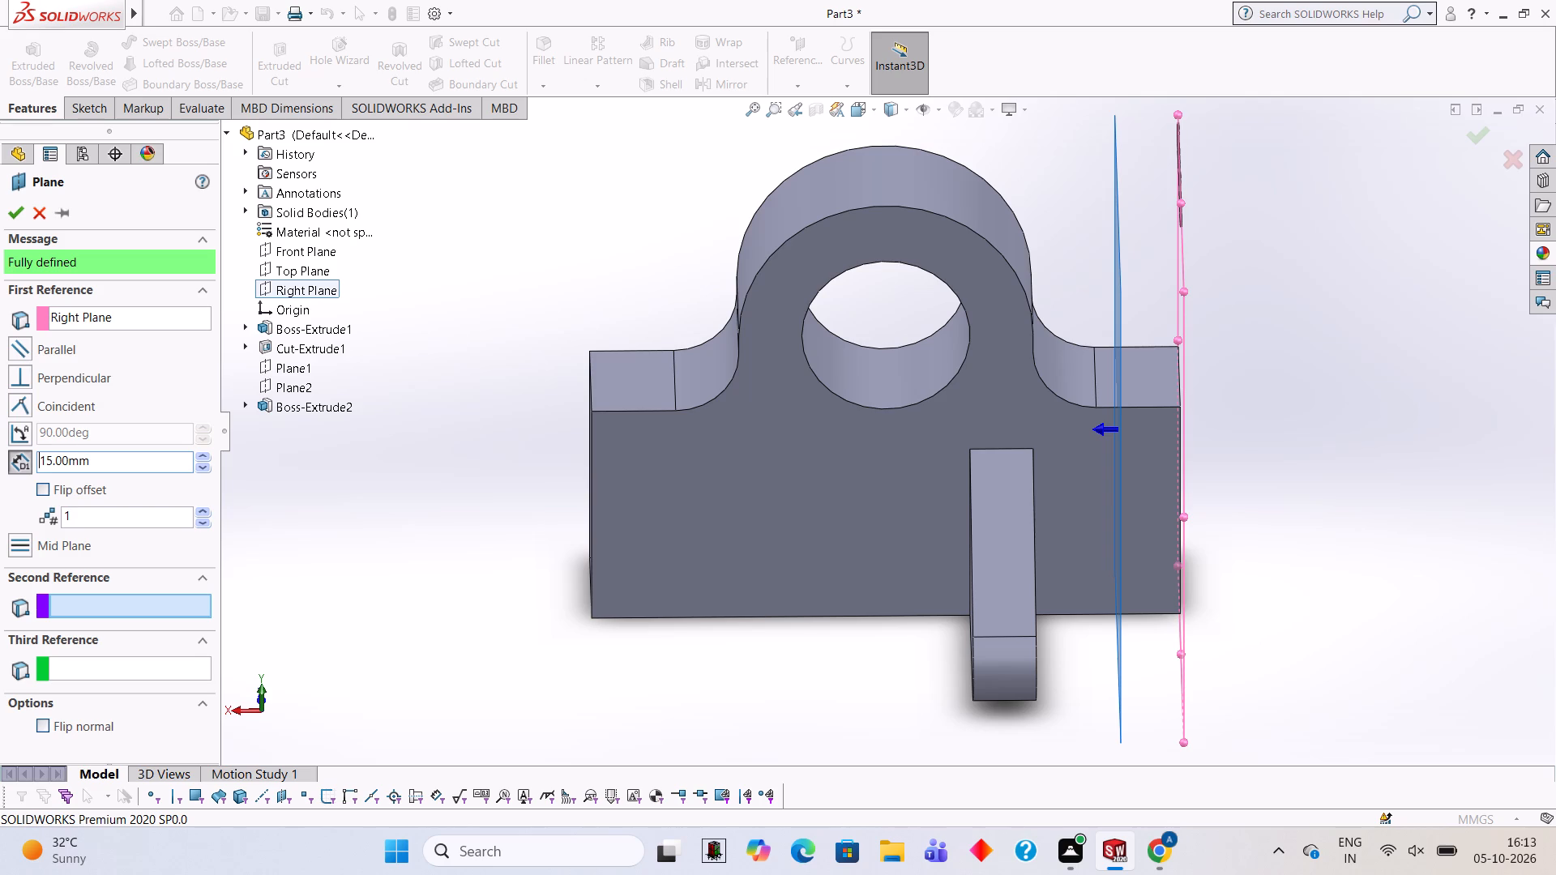
Set the new plane's offset distance from the Right Plane to 105 mm.
type("105")
key("Return")
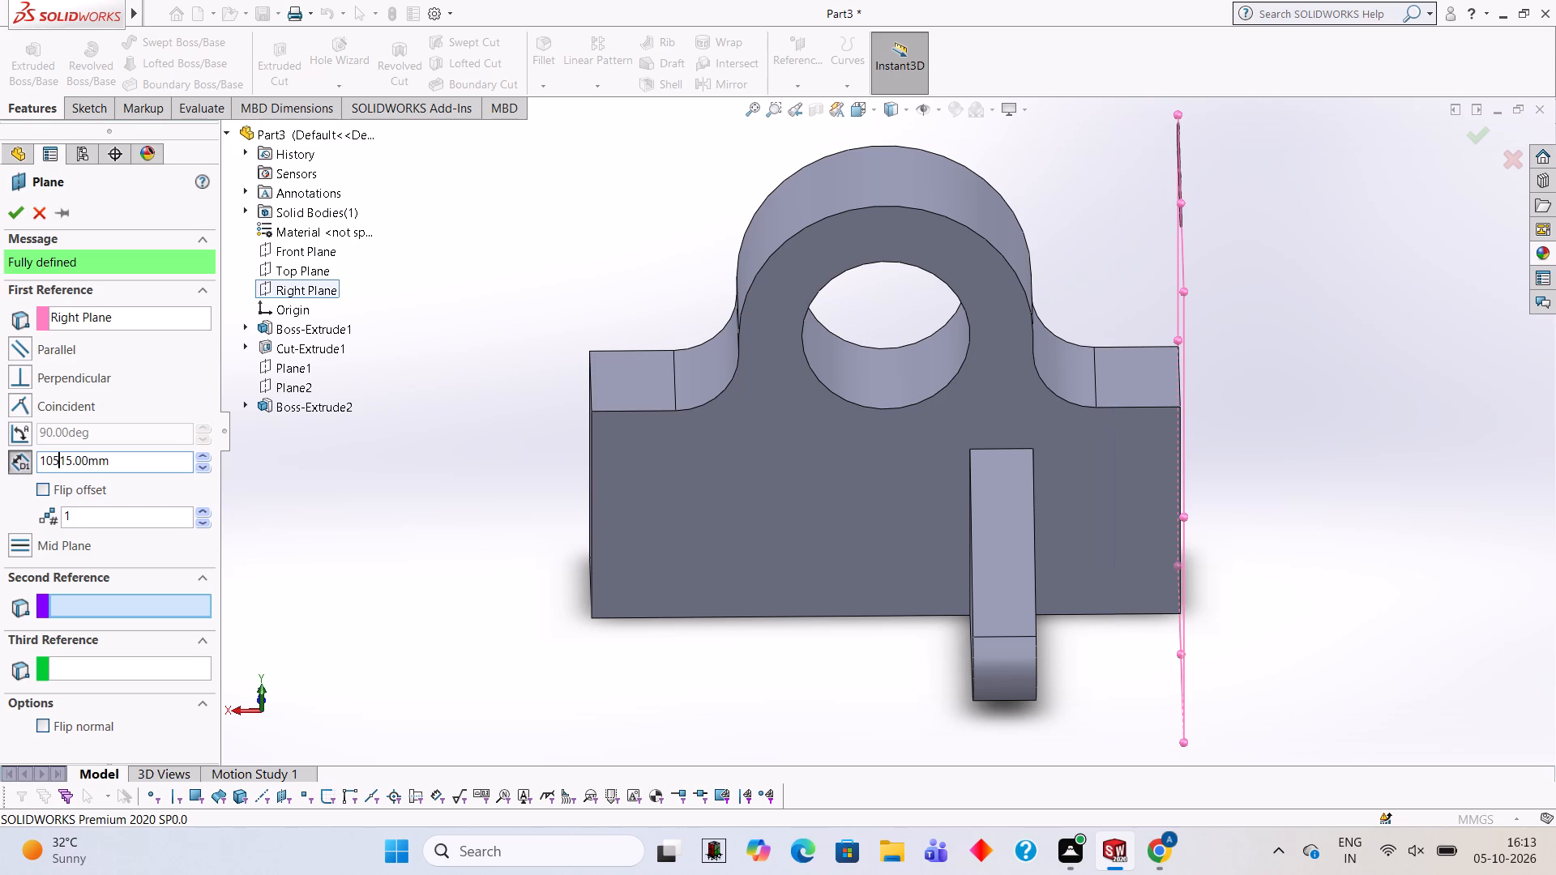
key("Right")
key("Right")
key("Right")
key("Right")
key("Right")
key("Right")
key("Right")
key("BackSpace")
key("BackSpace")
key("BackSpace")
key("BackSpace")
key("BackSpace")
key("BackSpace")
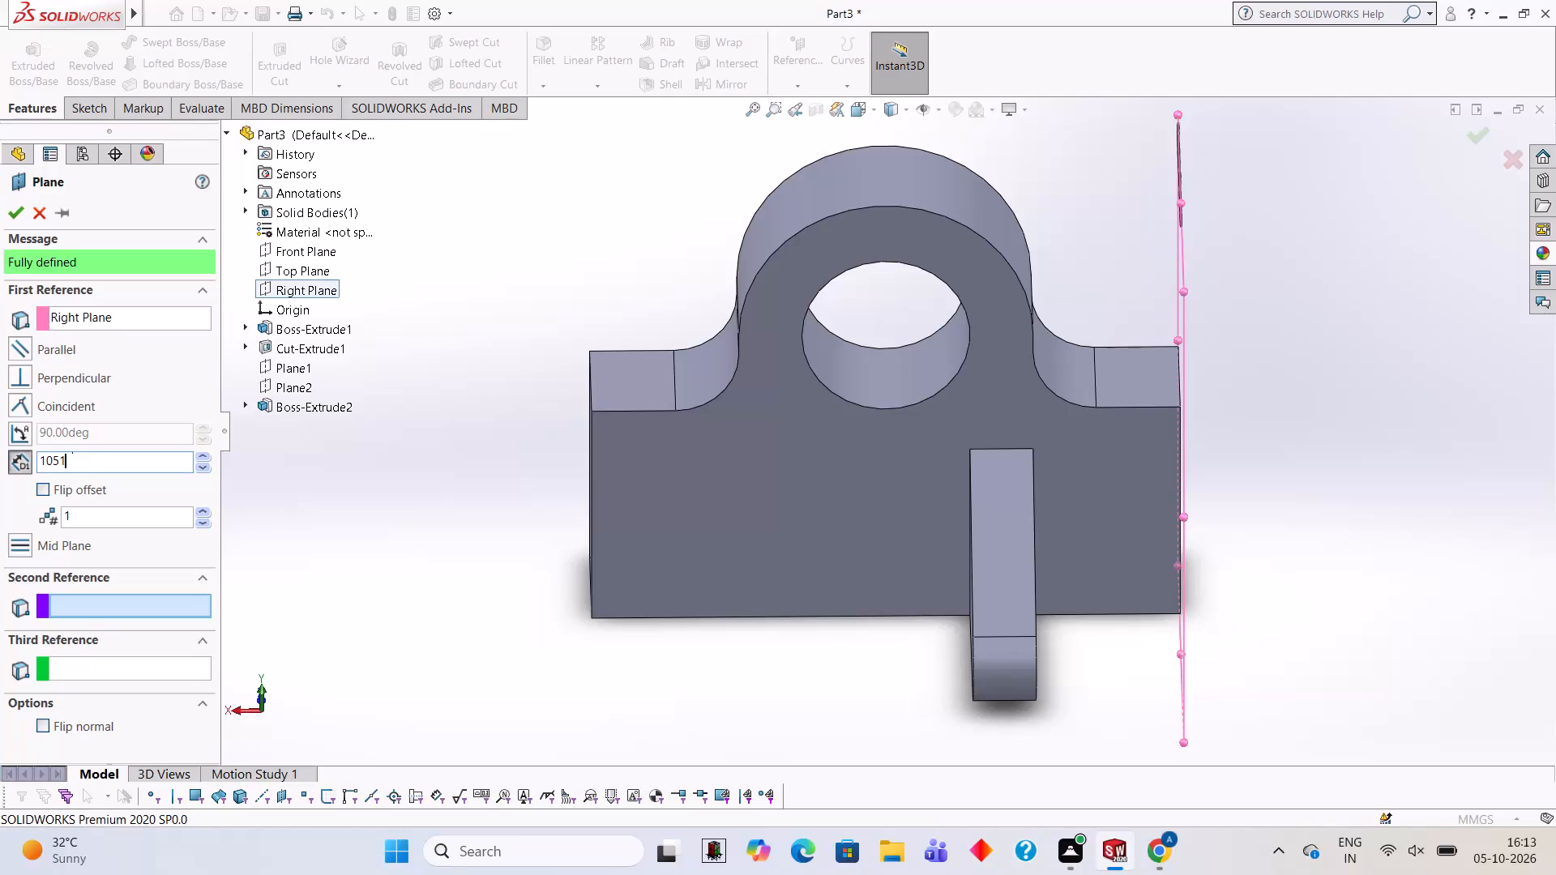
key("BackSpace")
key("Return")
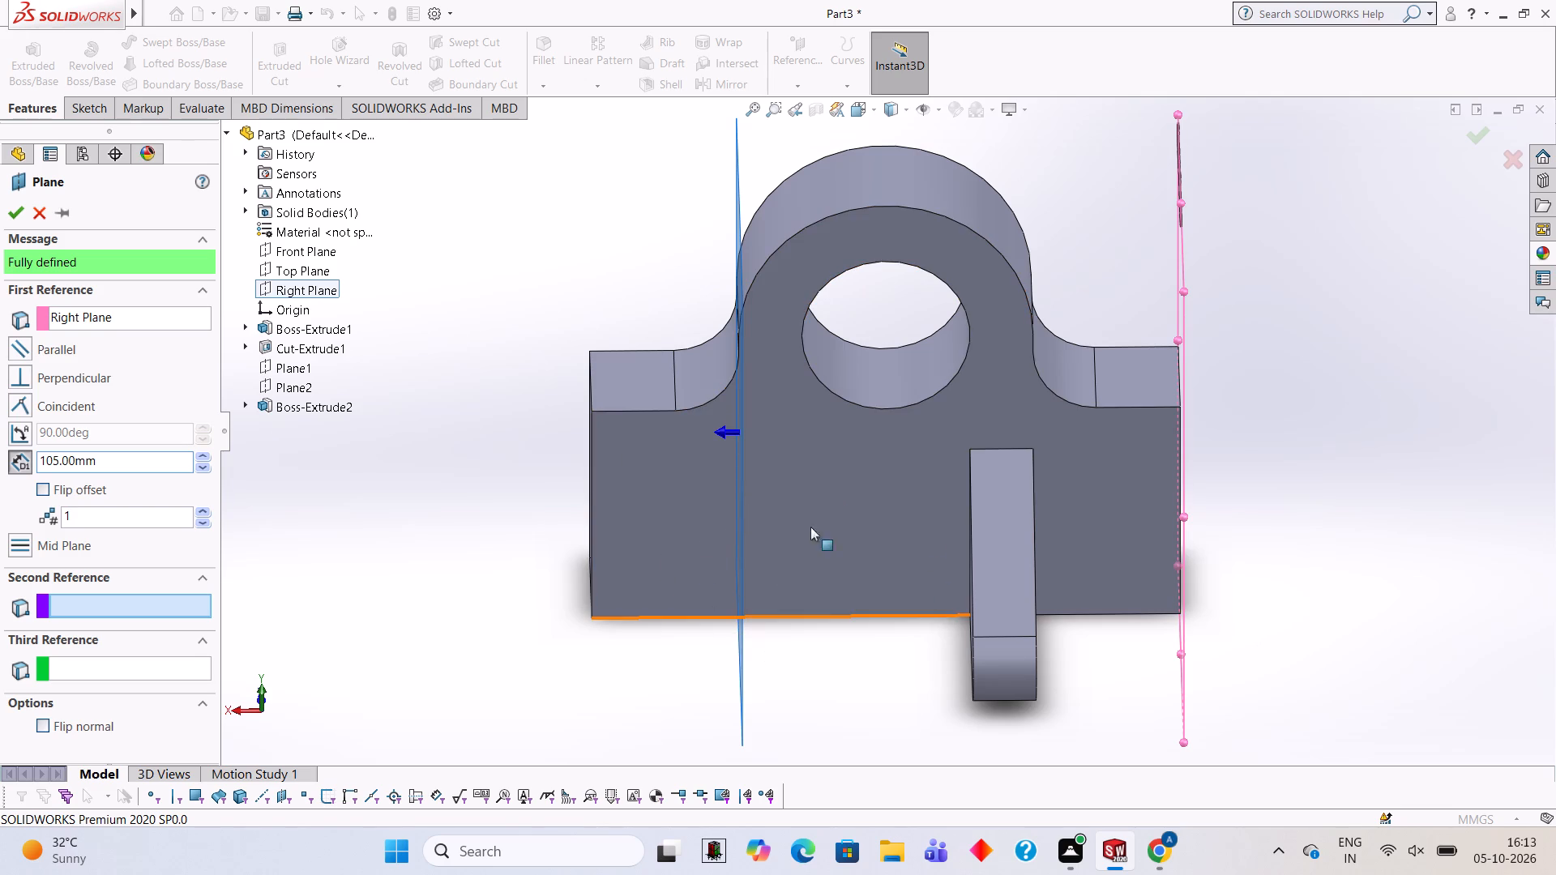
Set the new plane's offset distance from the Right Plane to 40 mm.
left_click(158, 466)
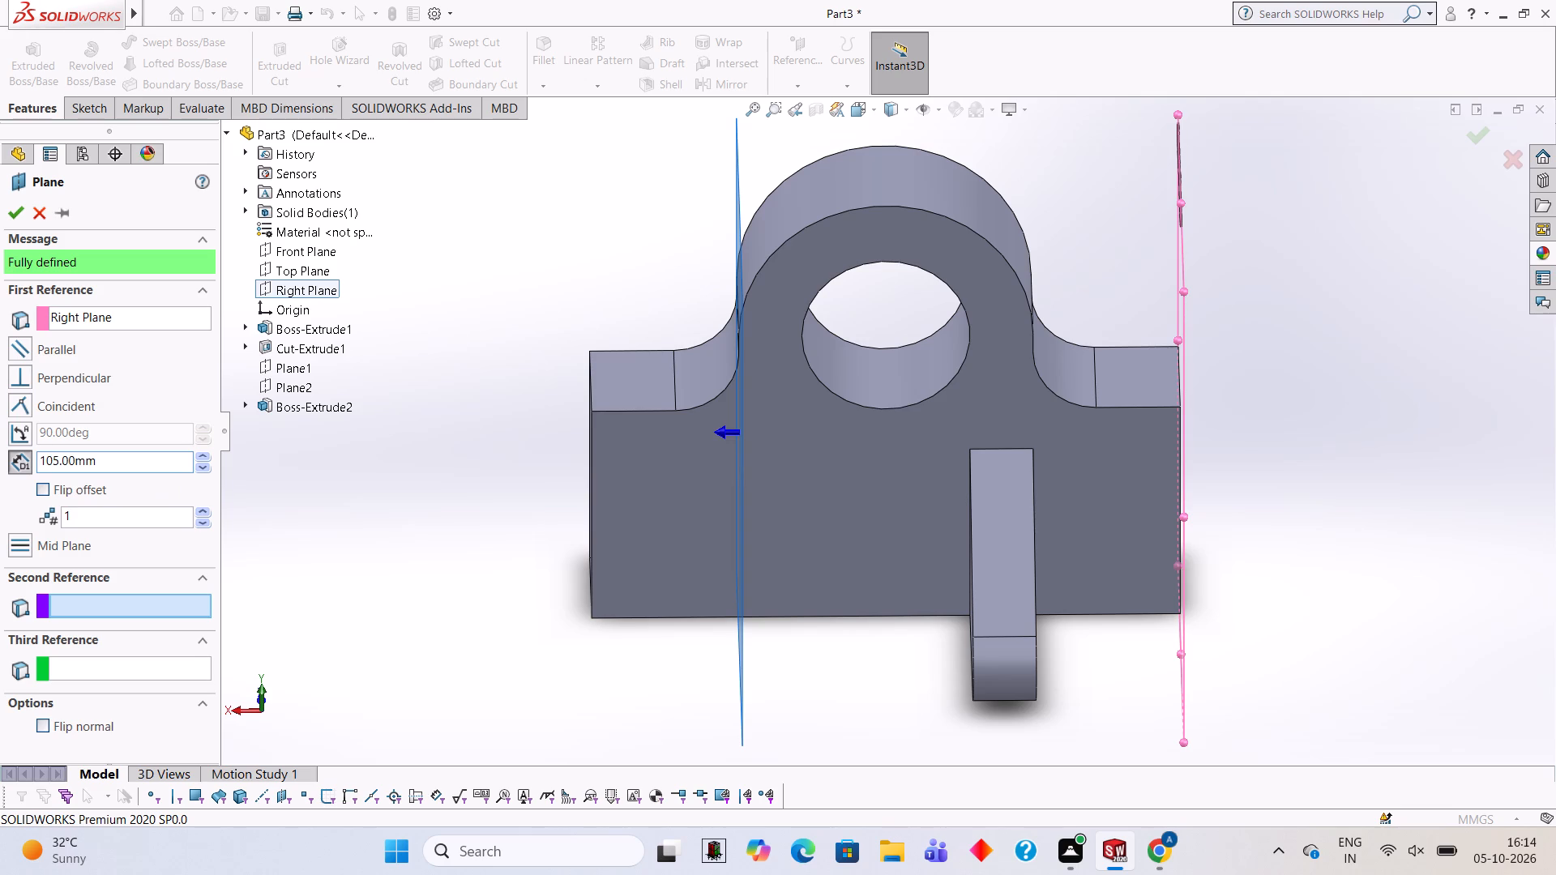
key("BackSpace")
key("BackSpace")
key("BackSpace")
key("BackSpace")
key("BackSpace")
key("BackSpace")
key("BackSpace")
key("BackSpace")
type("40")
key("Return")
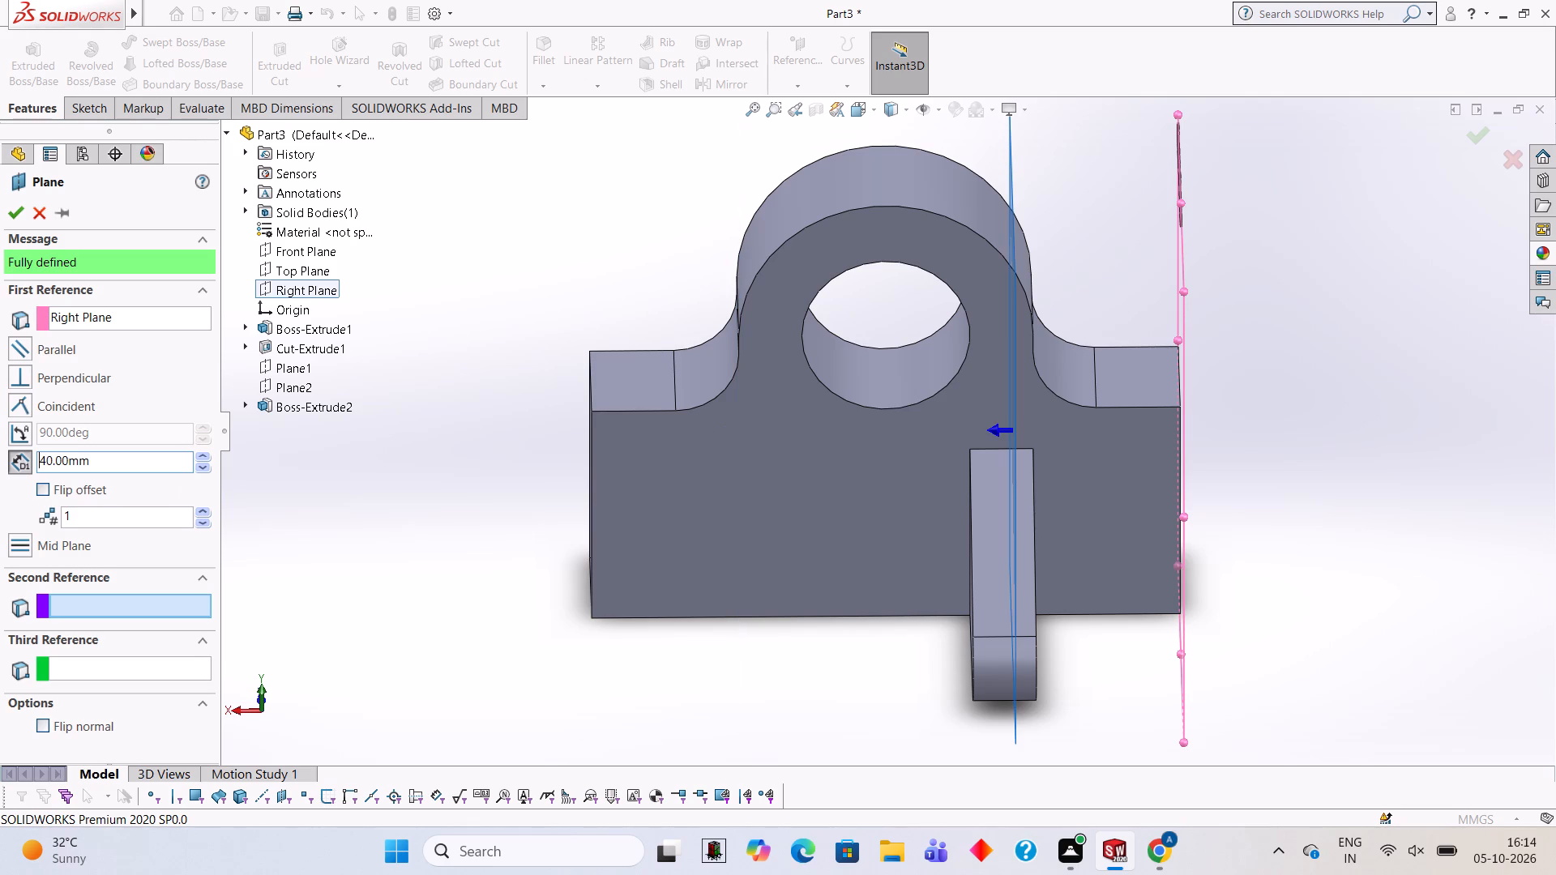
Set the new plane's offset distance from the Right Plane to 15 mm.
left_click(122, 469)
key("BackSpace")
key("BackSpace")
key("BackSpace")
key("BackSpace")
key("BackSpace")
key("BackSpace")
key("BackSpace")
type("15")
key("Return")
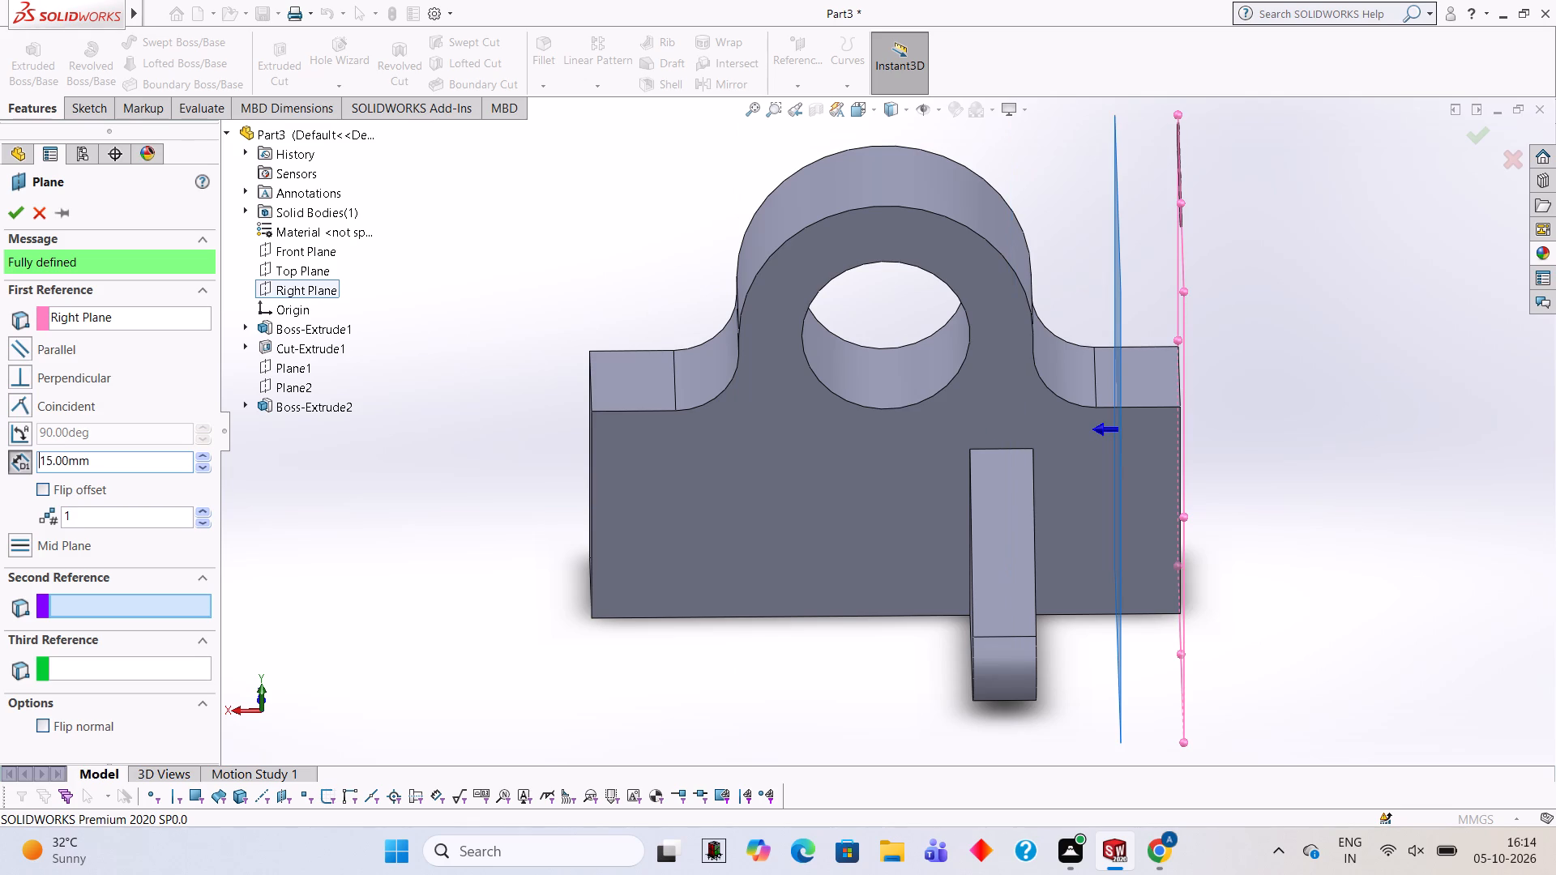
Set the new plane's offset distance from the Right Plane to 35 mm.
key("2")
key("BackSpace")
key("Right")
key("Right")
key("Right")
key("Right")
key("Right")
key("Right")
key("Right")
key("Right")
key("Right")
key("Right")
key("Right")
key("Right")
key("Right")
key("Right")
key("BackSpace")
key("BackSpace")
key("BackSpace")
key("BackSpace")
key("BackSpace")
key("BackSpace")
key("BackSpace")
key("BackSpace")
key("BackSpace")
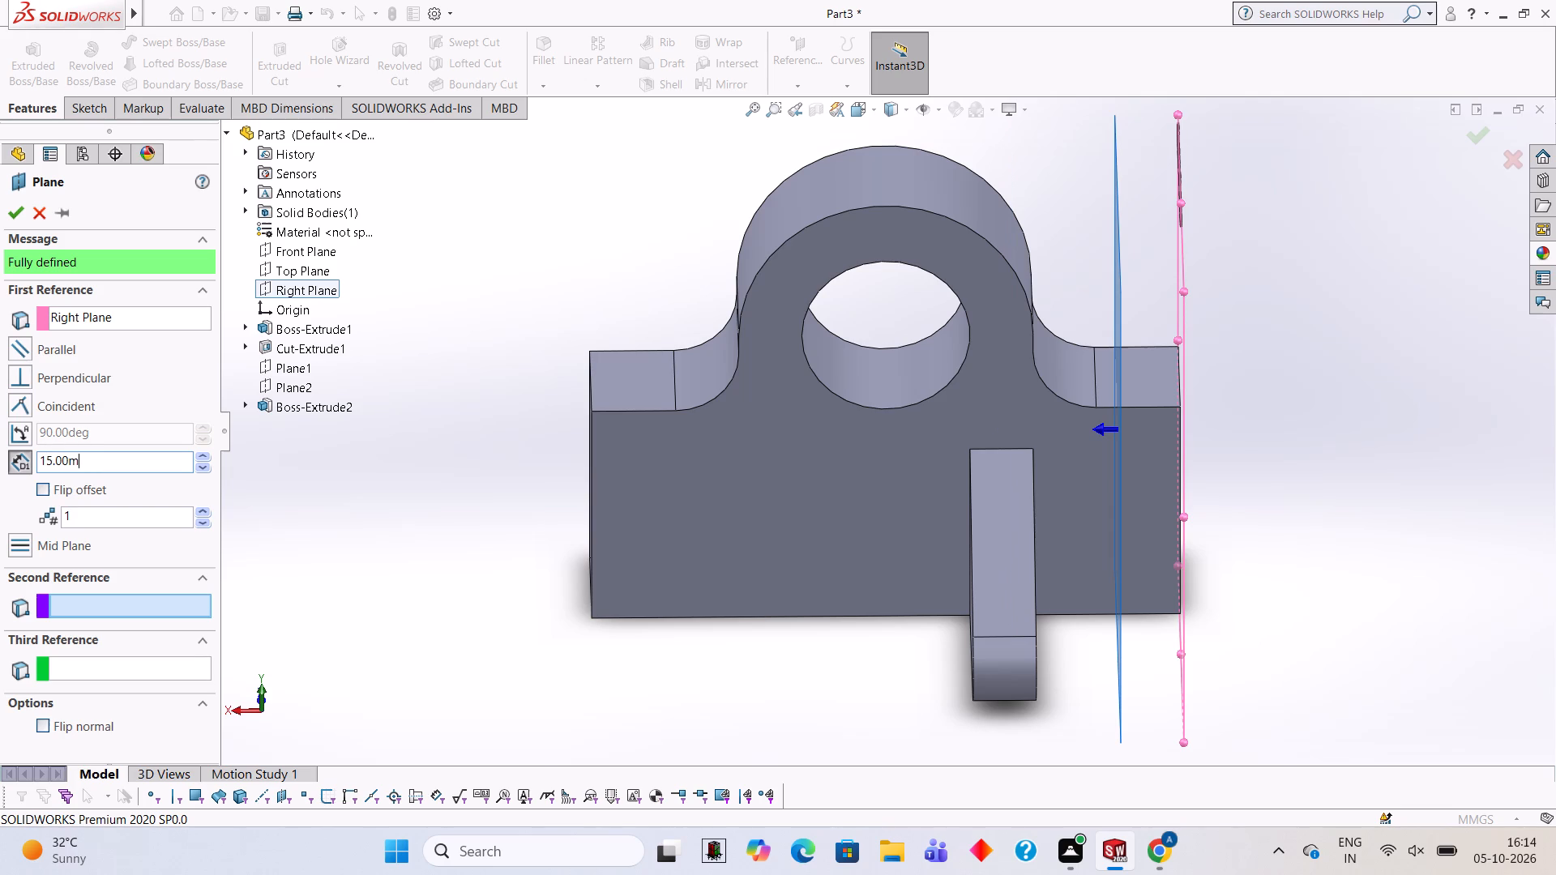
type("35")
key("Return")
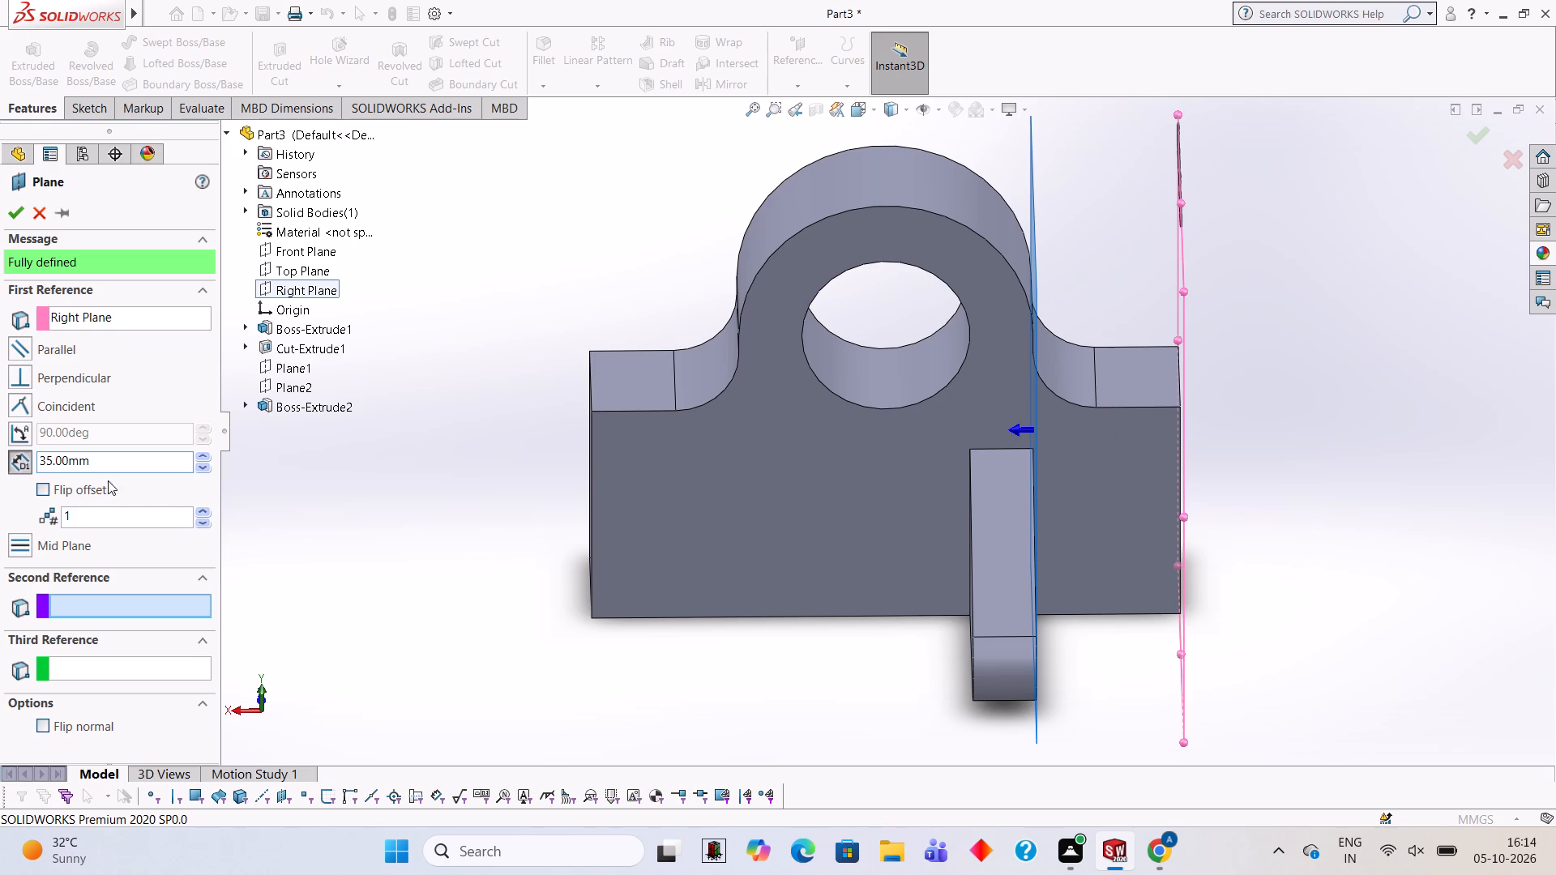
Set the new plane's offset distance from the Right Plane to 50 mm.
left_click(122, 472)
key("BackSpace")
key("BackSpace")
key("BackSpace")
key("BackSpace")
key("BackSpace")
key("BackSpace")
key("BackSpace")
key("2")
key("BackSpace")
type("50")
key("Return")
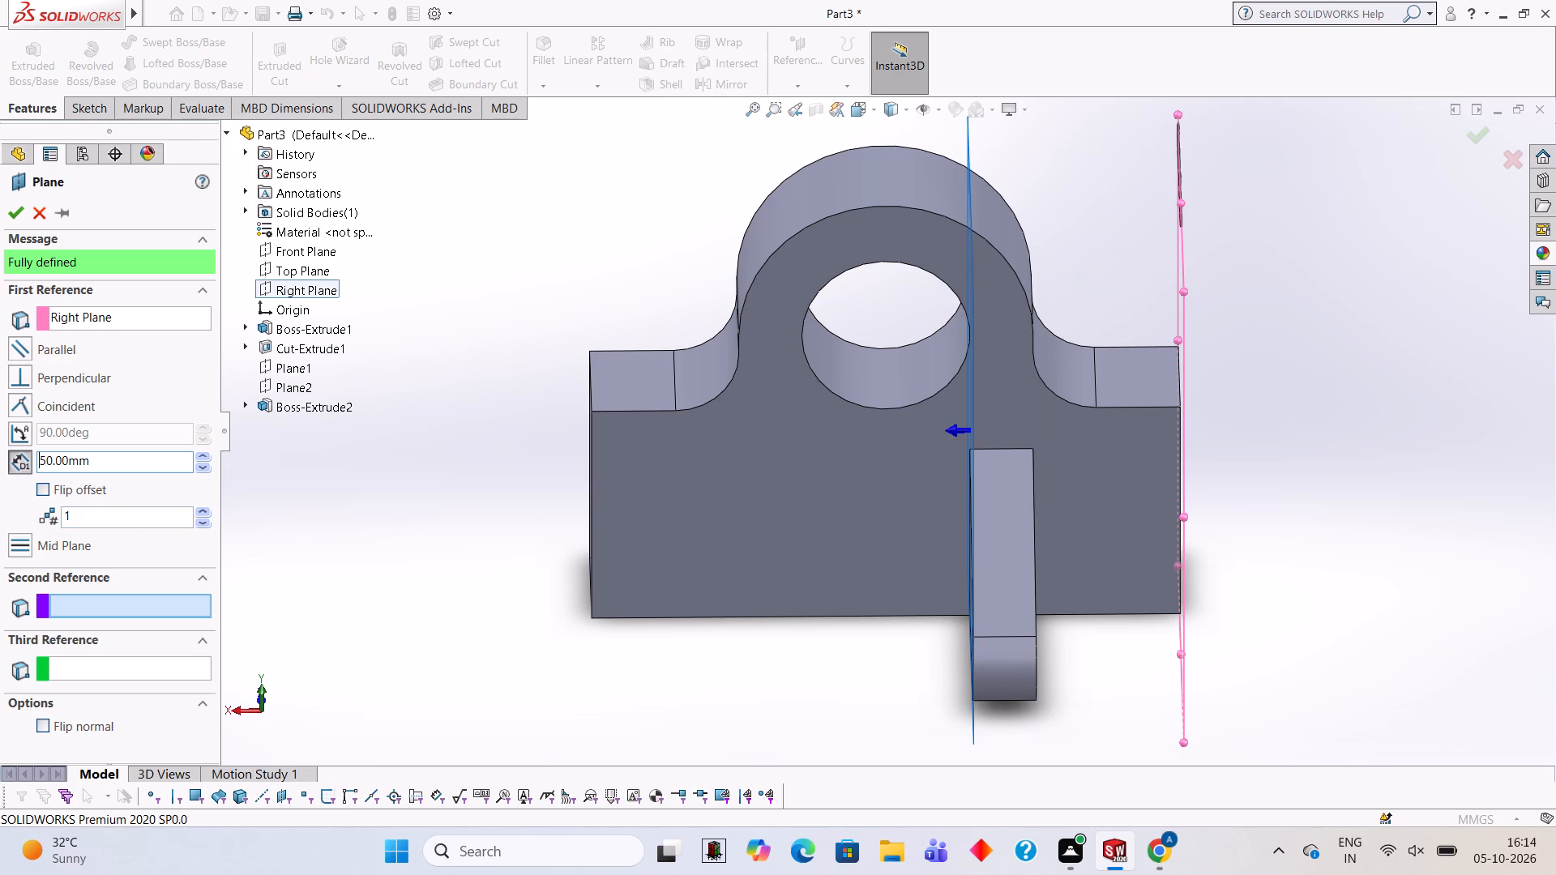
Set the new plane's offset distance from the Right Plane to 90 mm and create the plane.
left_click(122, 470)
key("BackSpace")
key("BackSpace")
key("BackSpace")
key("BackSpace")
key("BackSpace")
key("BackSpace")
key("BackSpace")
type("90")
key("Return")
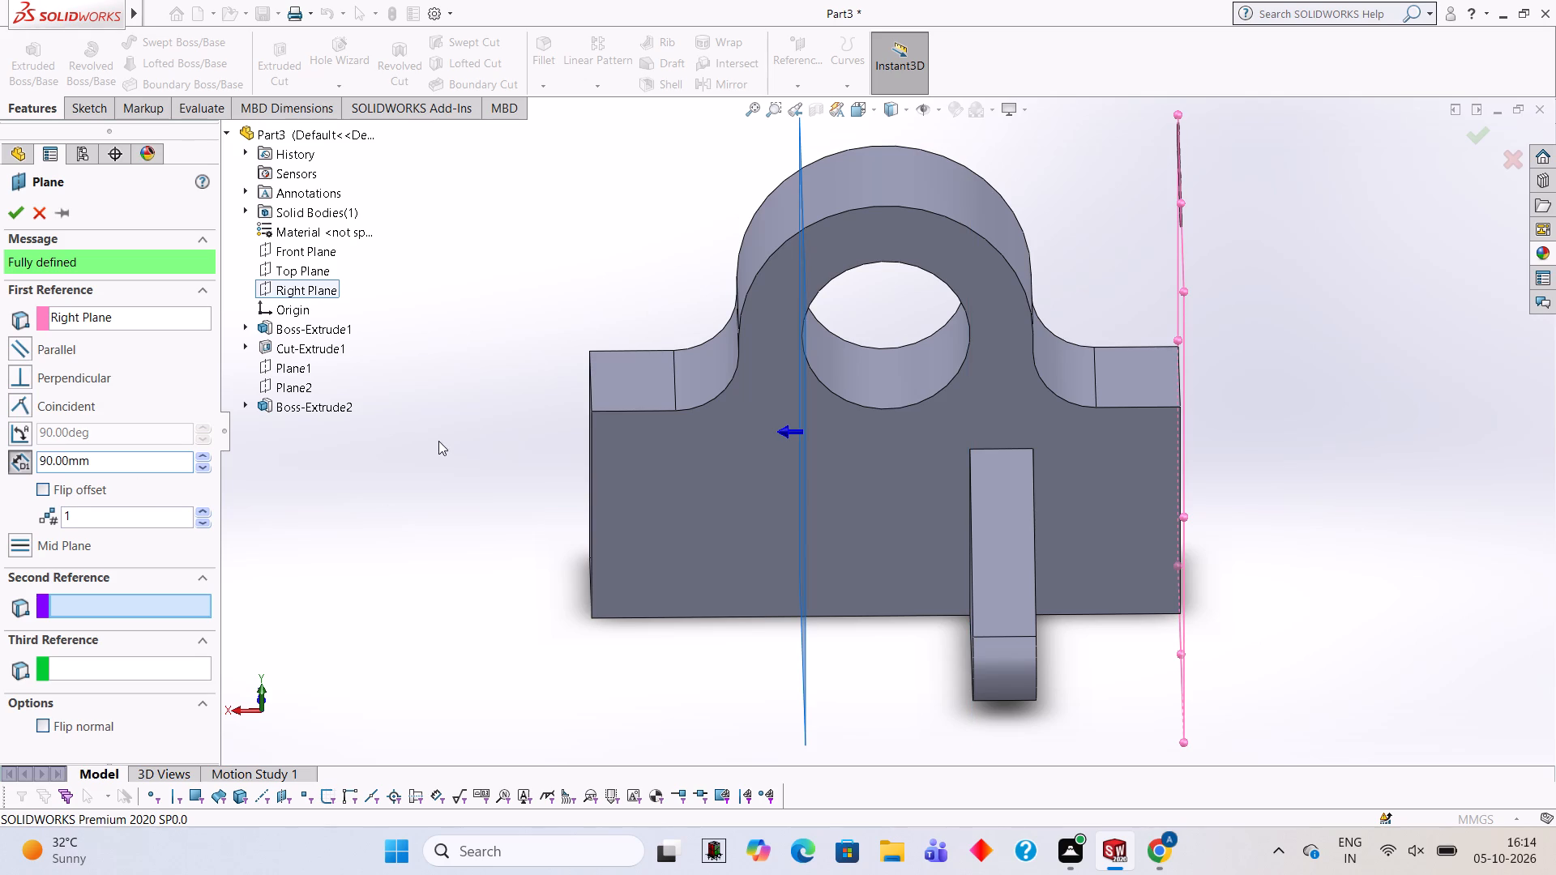
left_click(11, 207)
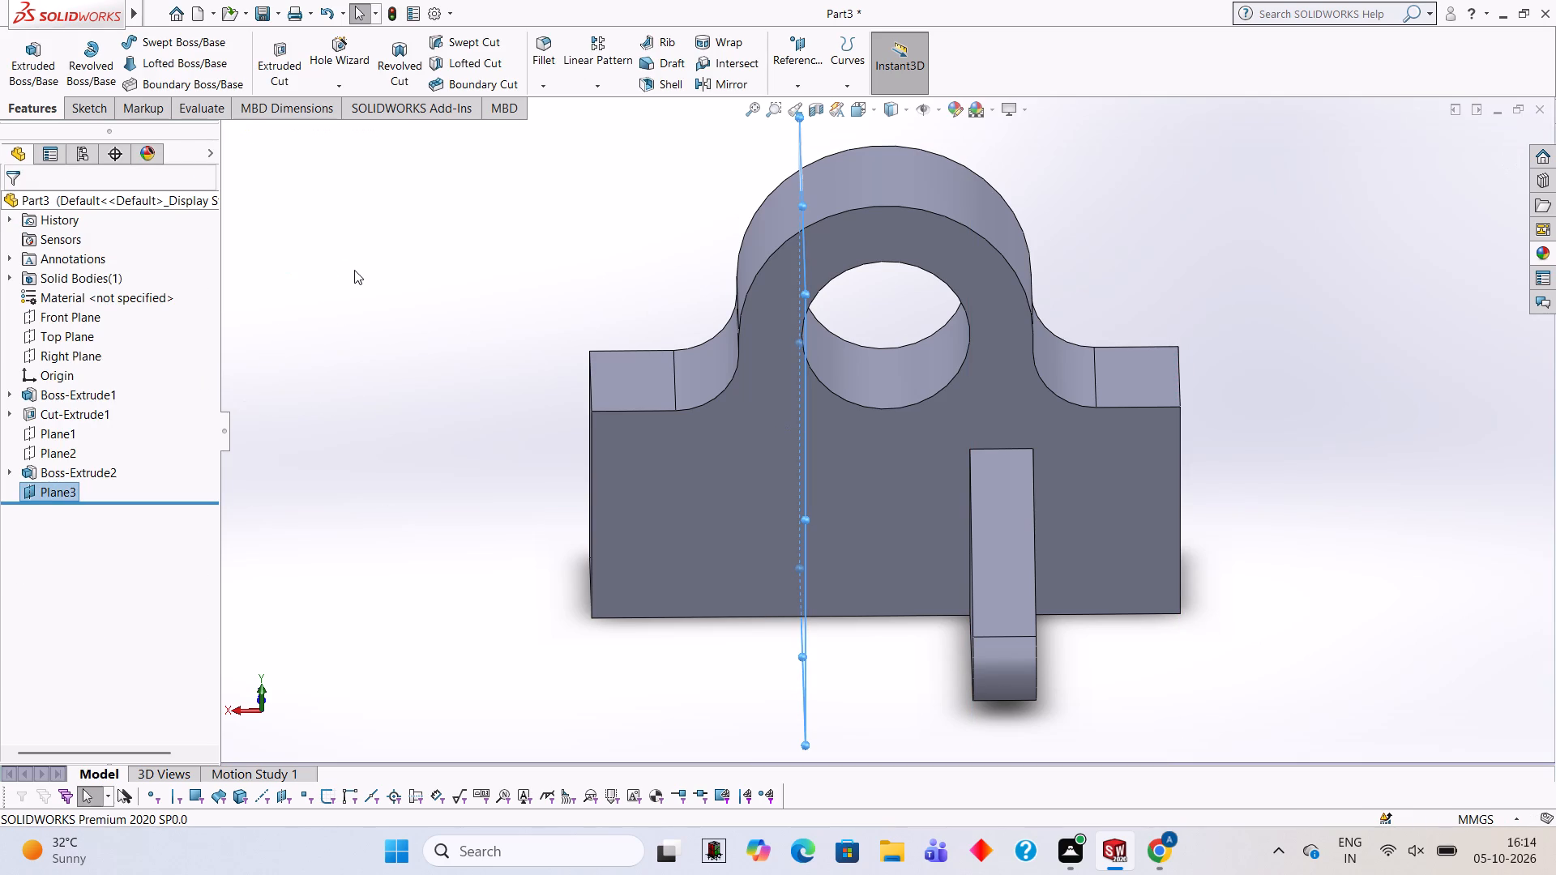
Open a new sketch on the 90 mm offset plane, viewed normal to it.
left_click(354, 270)
middle_click_drag(430, 328, 583, 333)
left_click(949, 387)
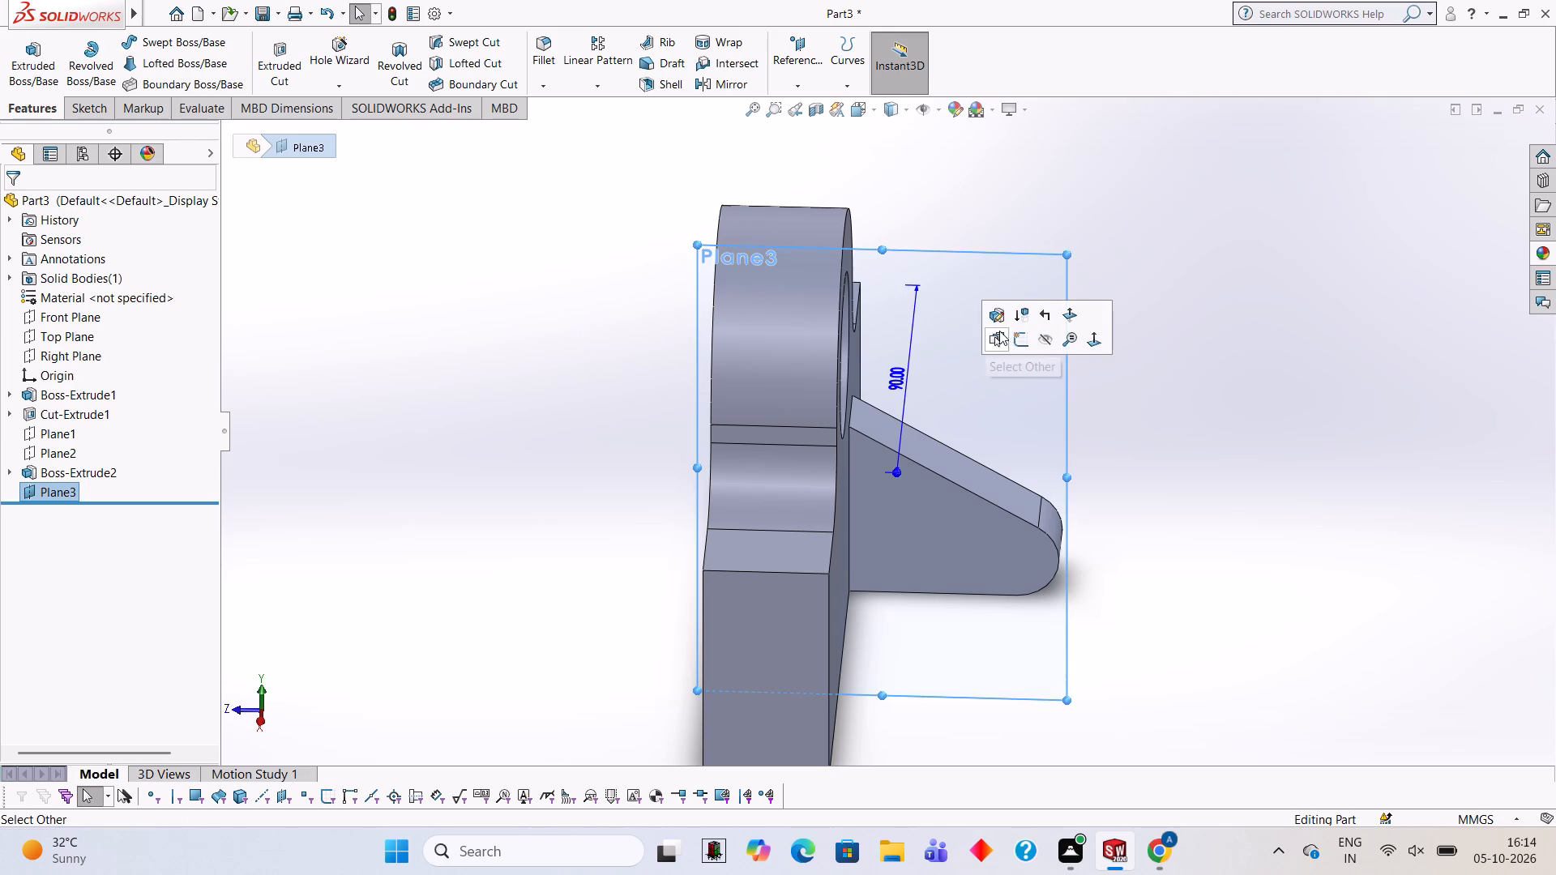
left_click(1009, 334)
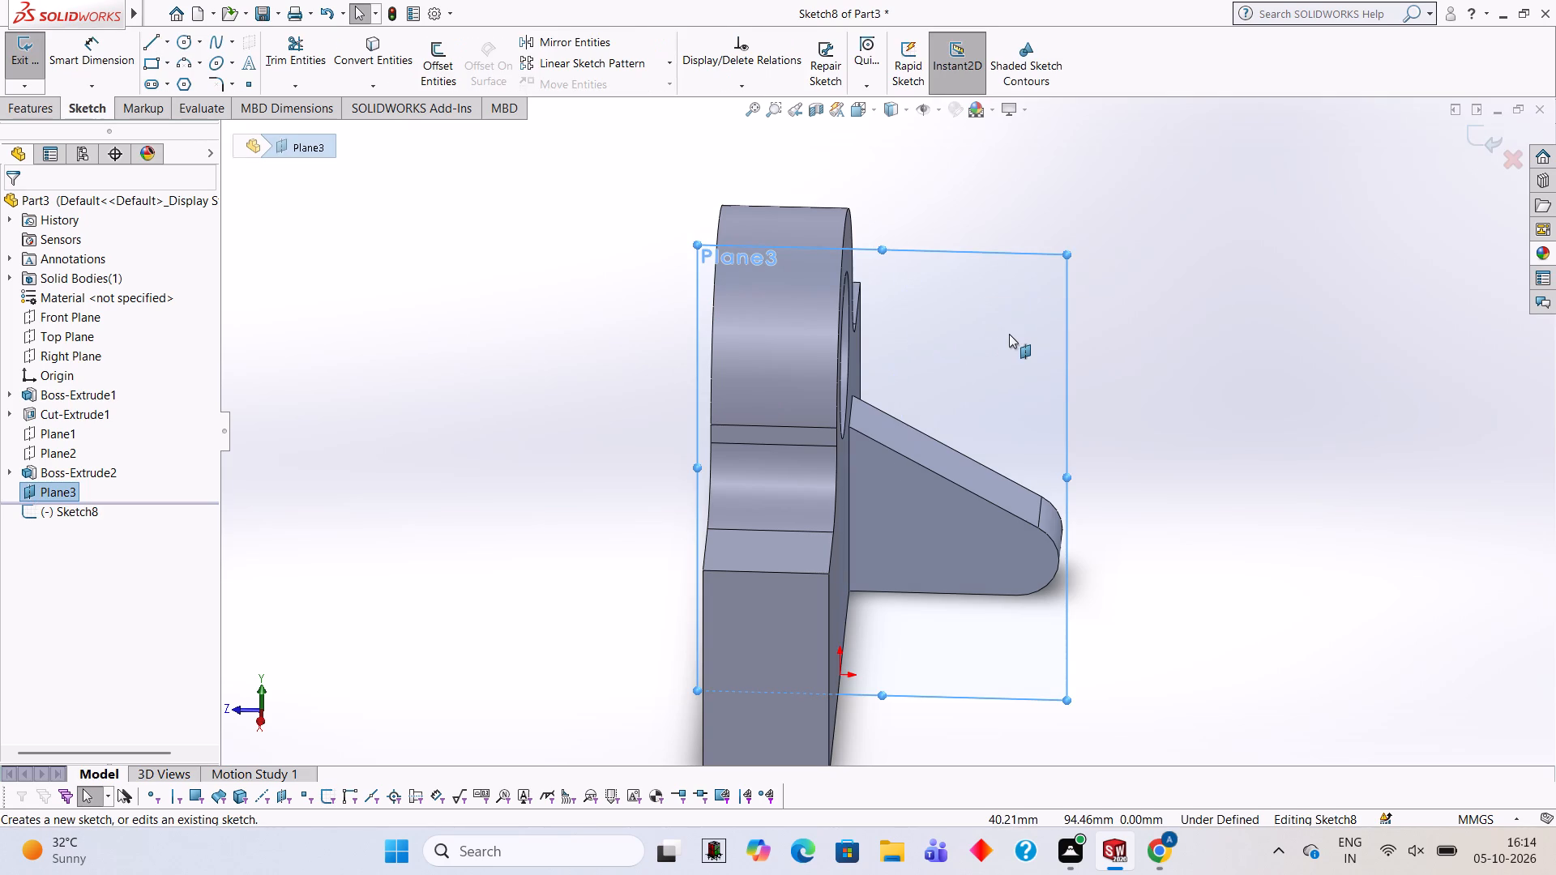
key("ctrl+8")
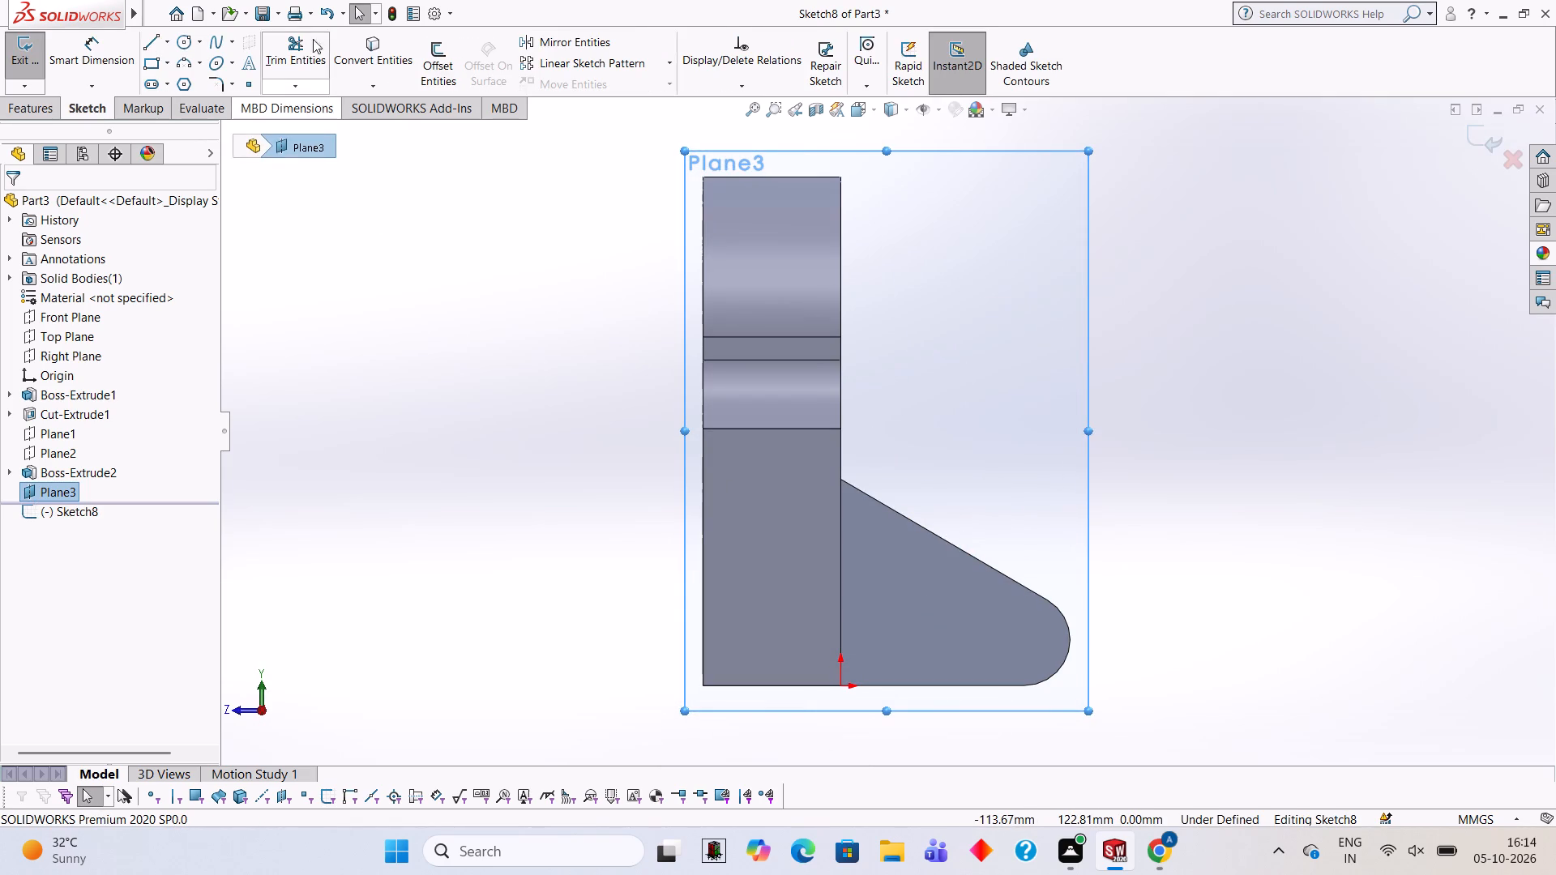
Sketch lines over the existing rib's vertical back edge, sloped top edge and horizontal bottom edge, starting from the bottom corner at the body.
left_click(156, 49)
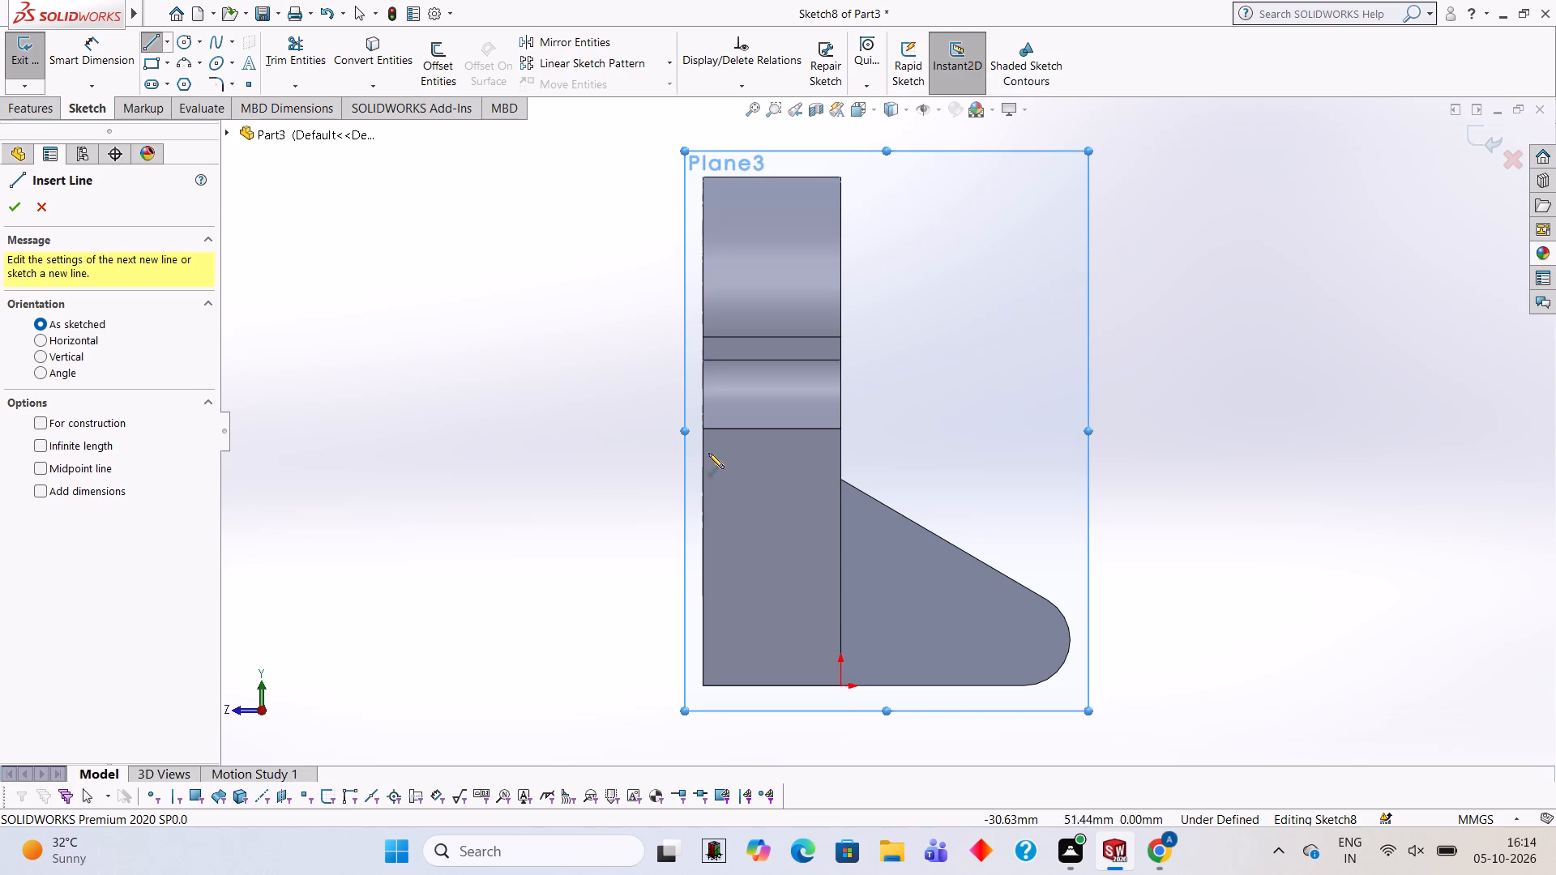
left_click(839, 685)
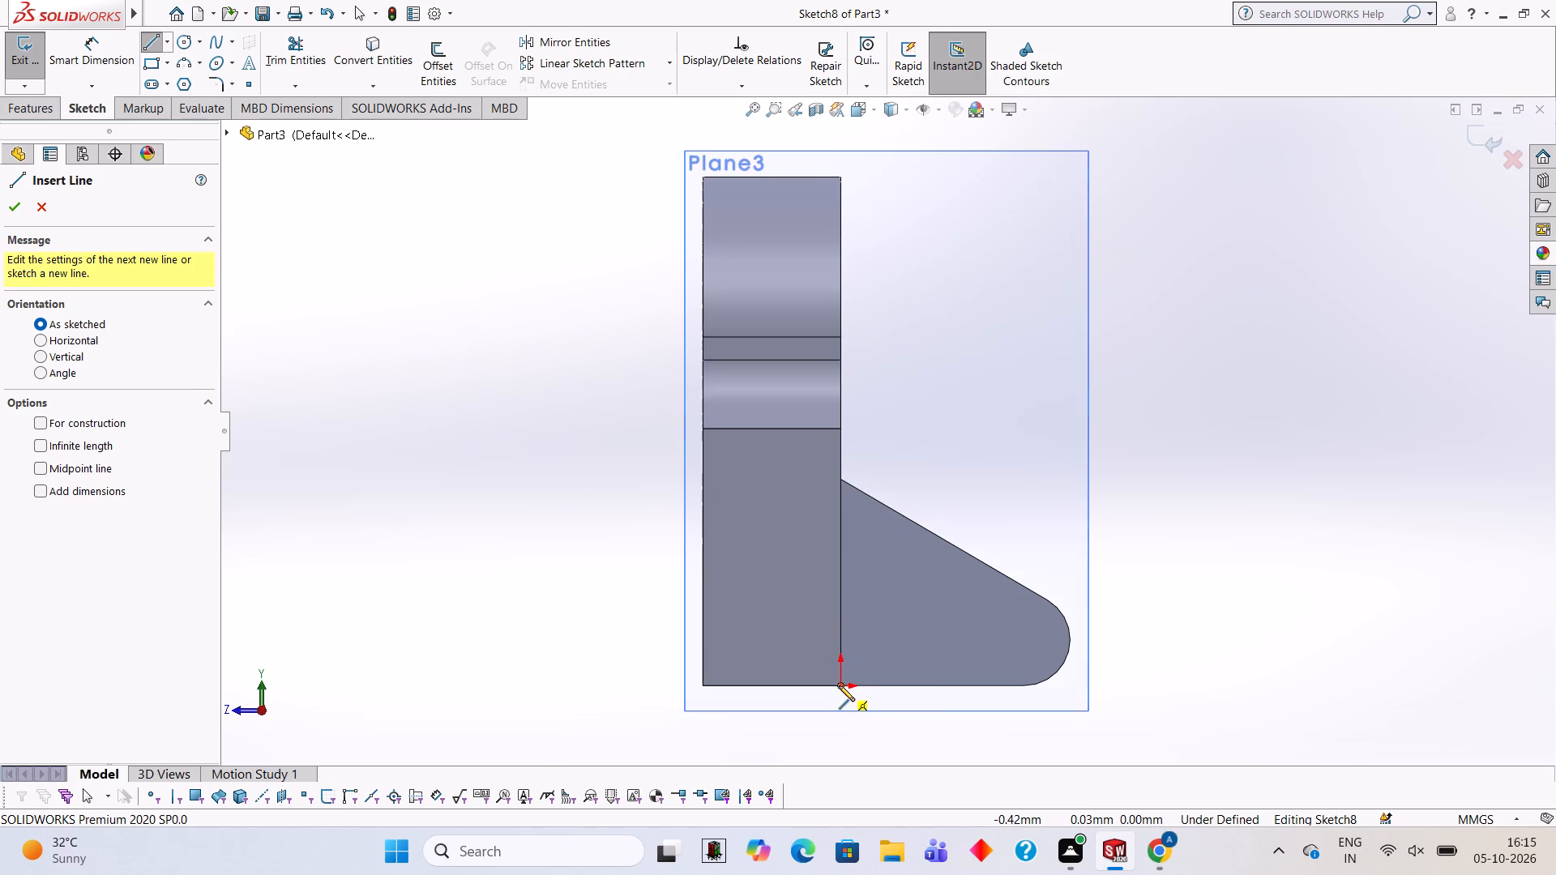
left_click(840, 479)
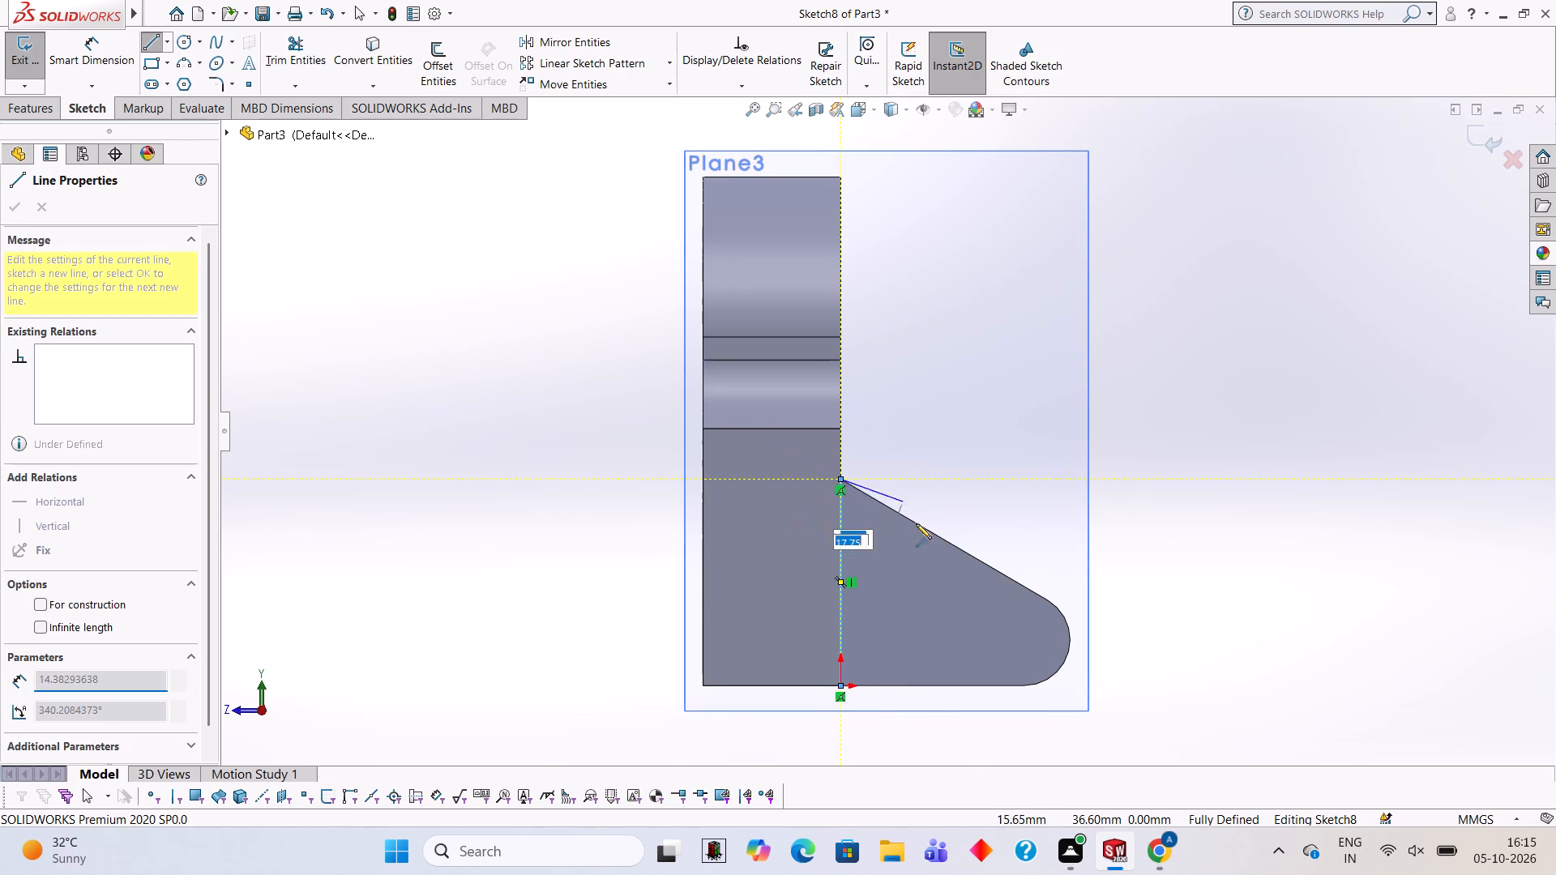
left_click(1046, 601)
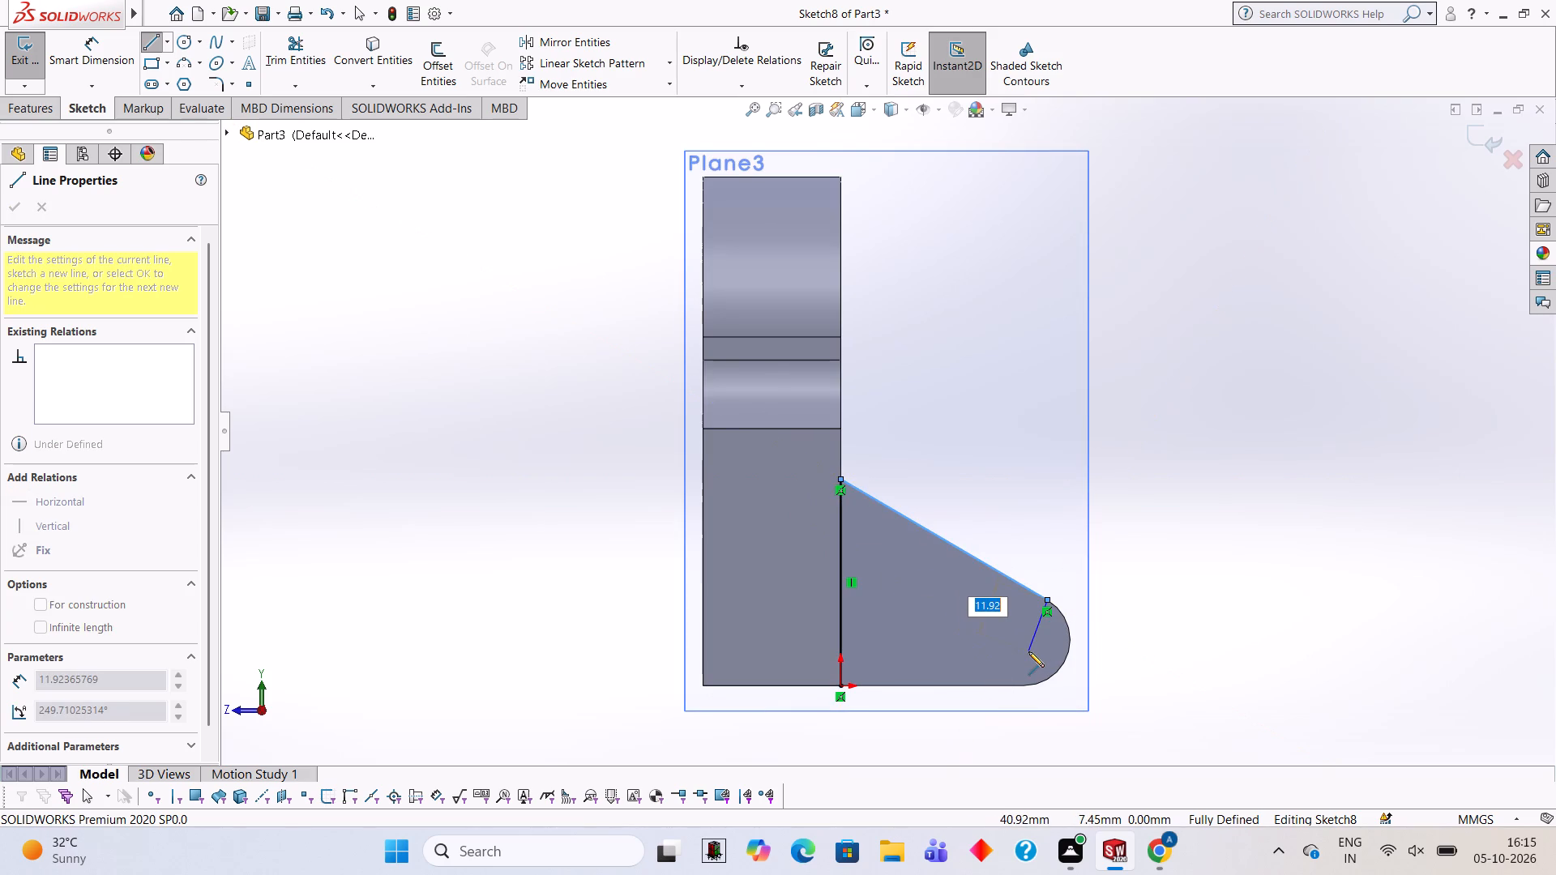
key("Escape")
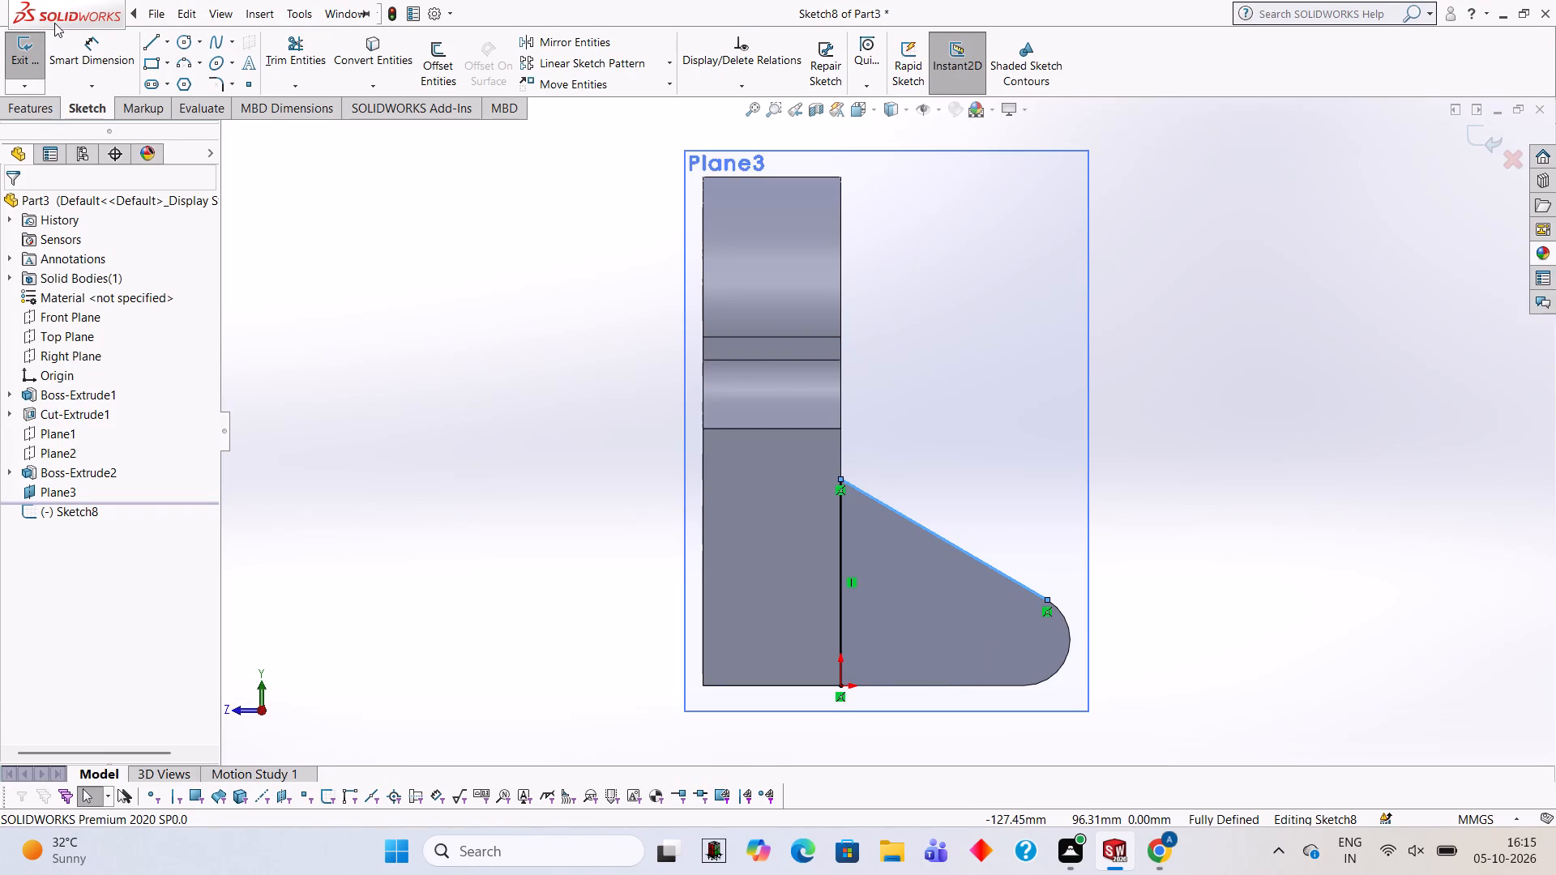
left_click(143, 41)
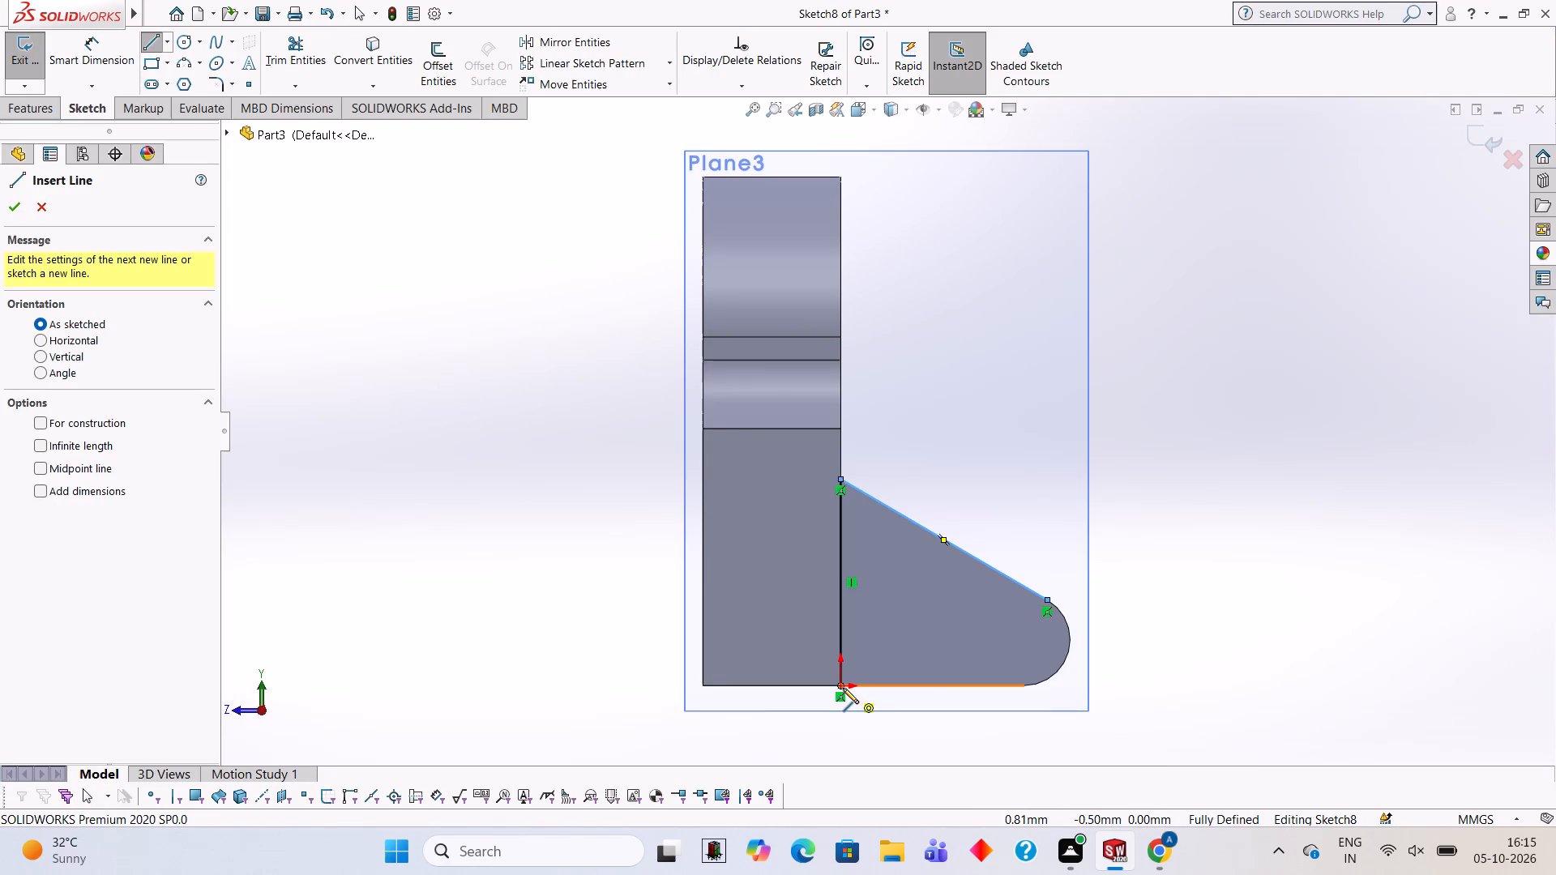
left_click(840, 685)
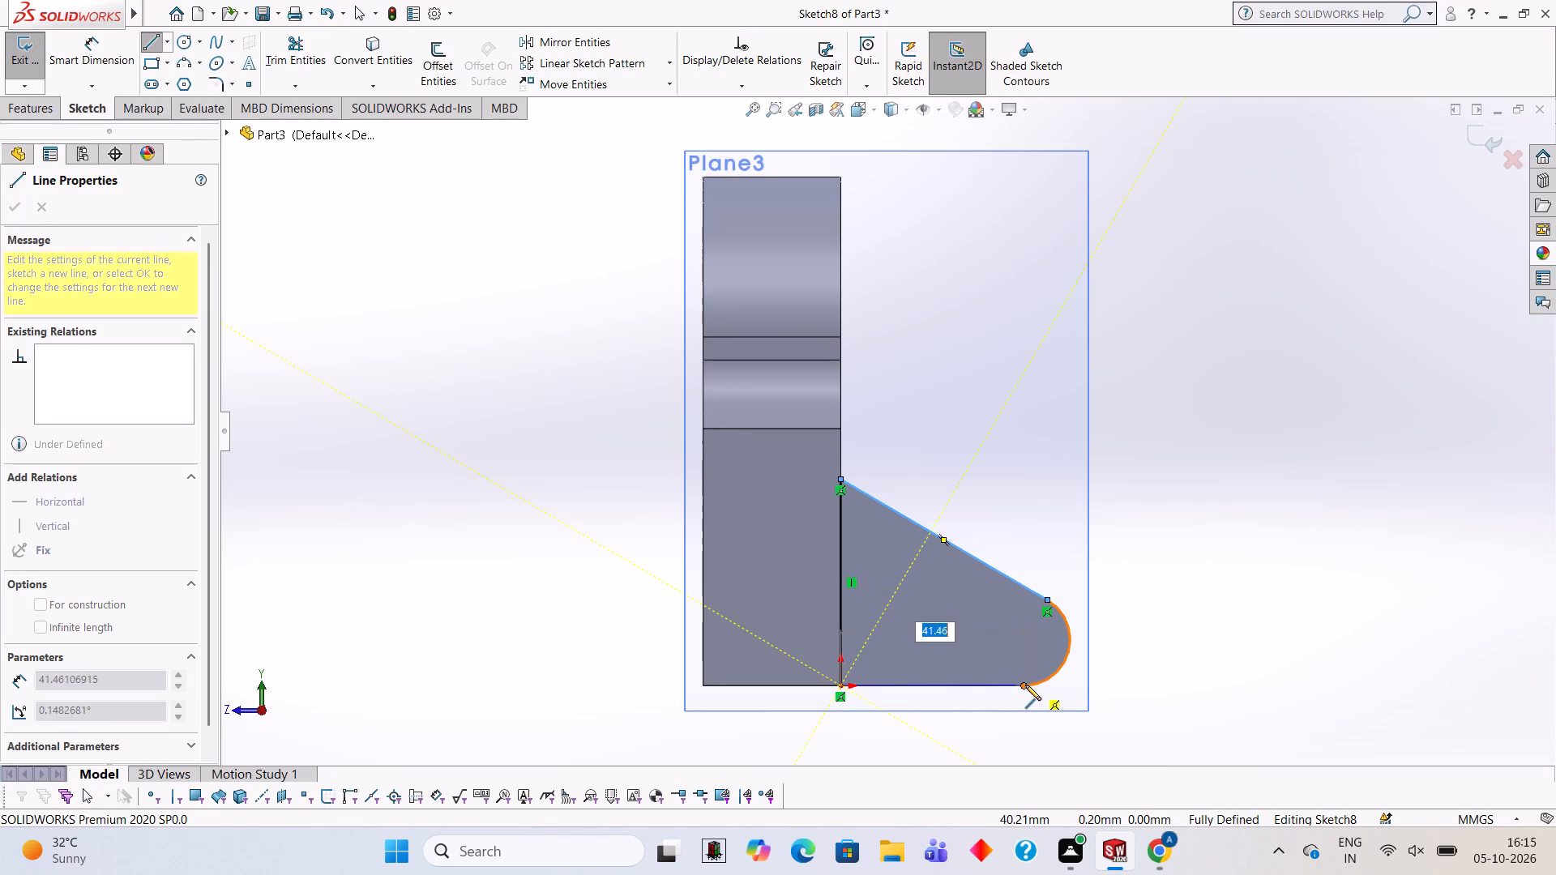
left_click(1025, 685)
key("Escape")
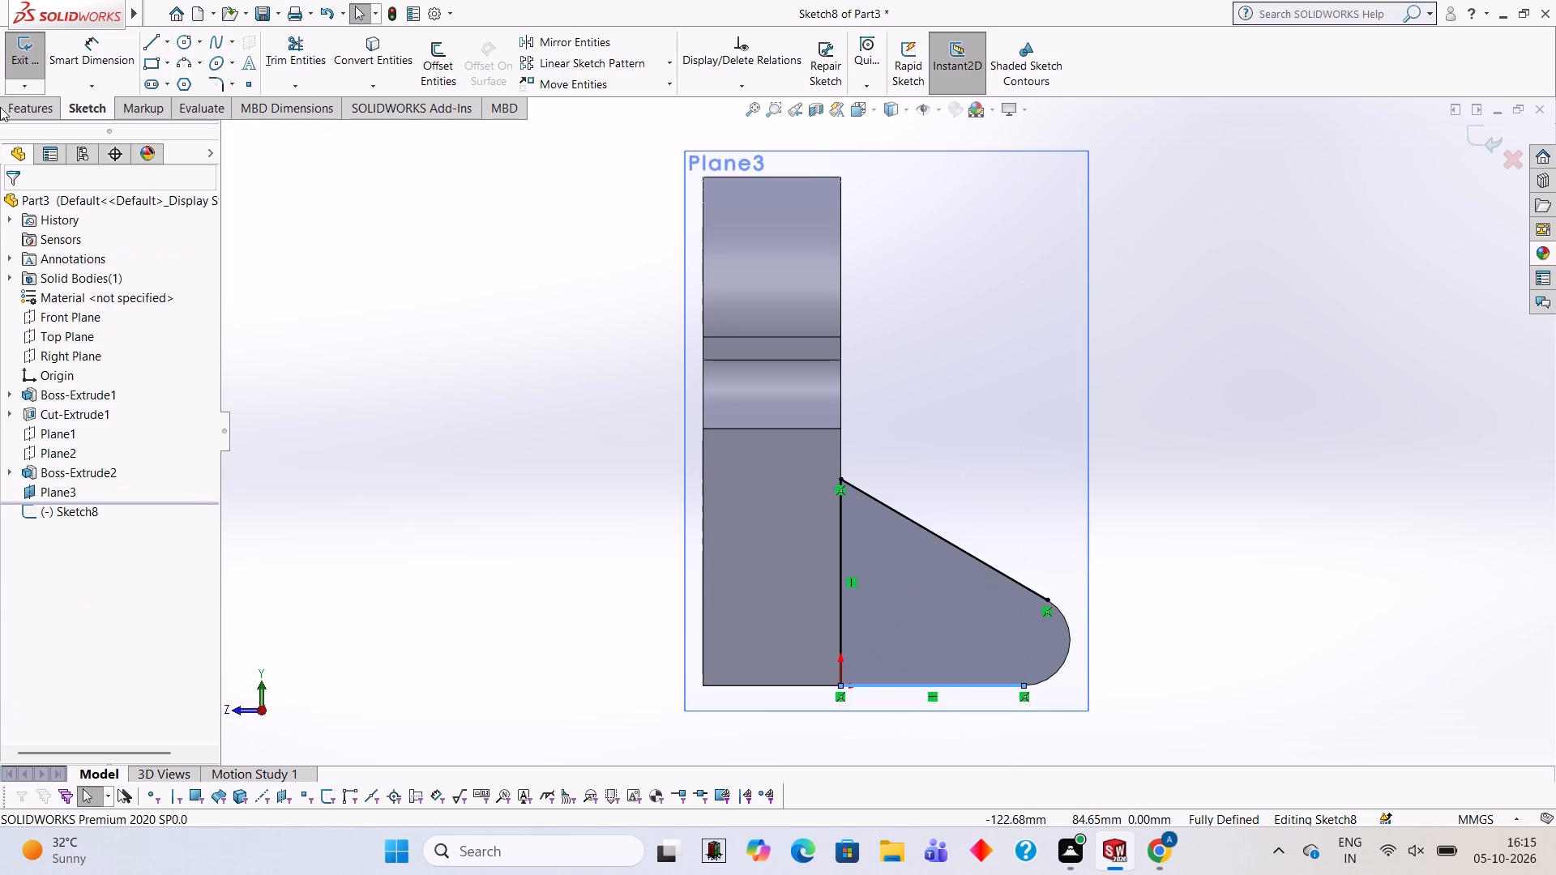
Draw a 10 mm radius circle centred on the existing rib's rounded end and trim away its portion inside the profile.
left_click(183, 40)
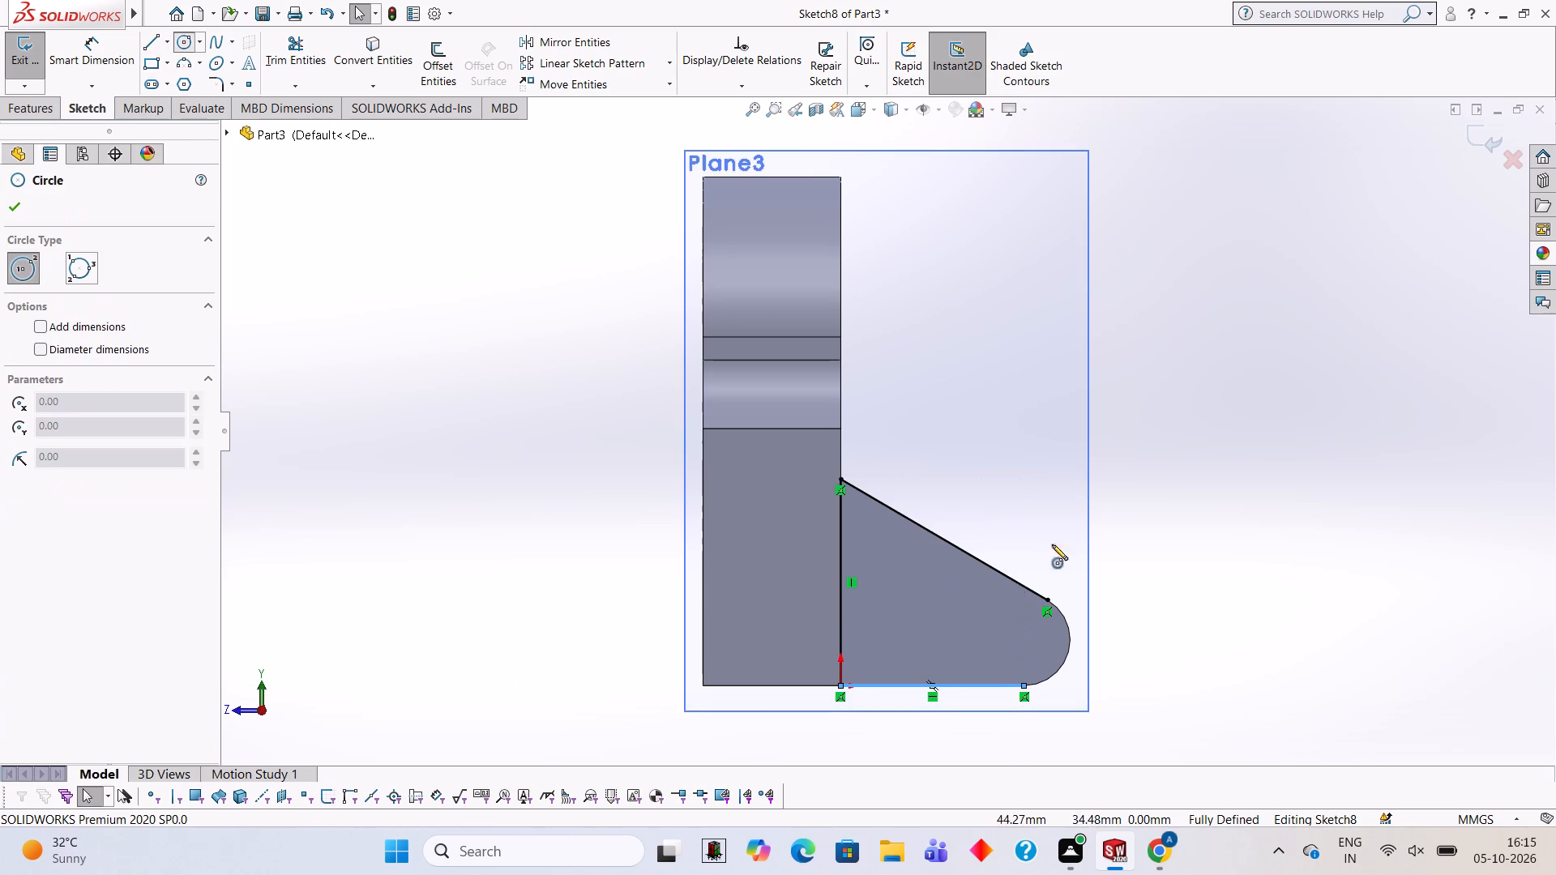
left_click(1023, 640)
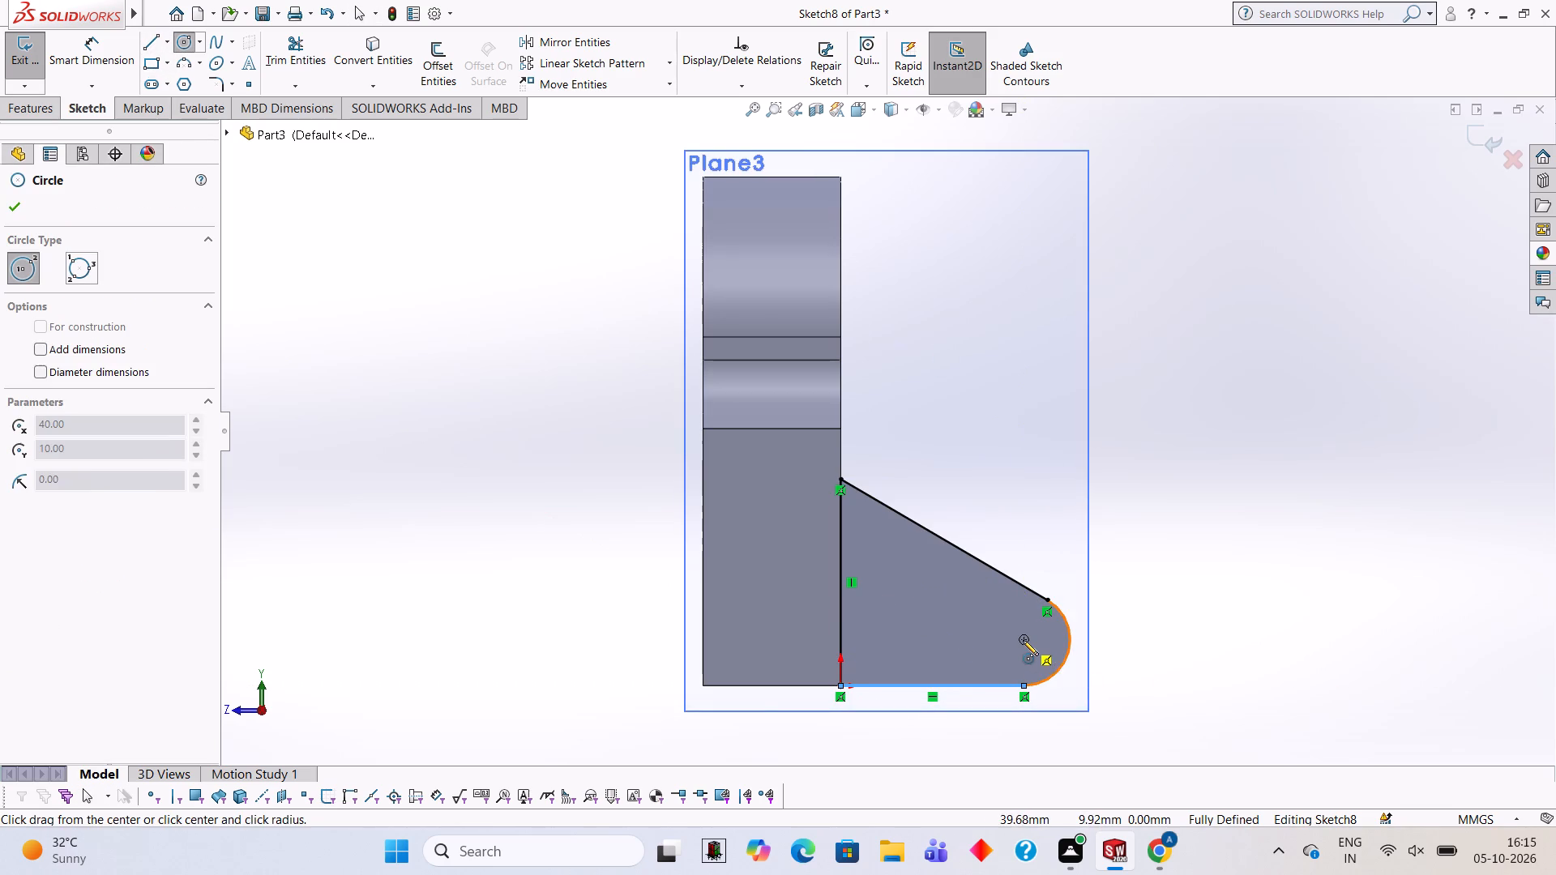
type("10")
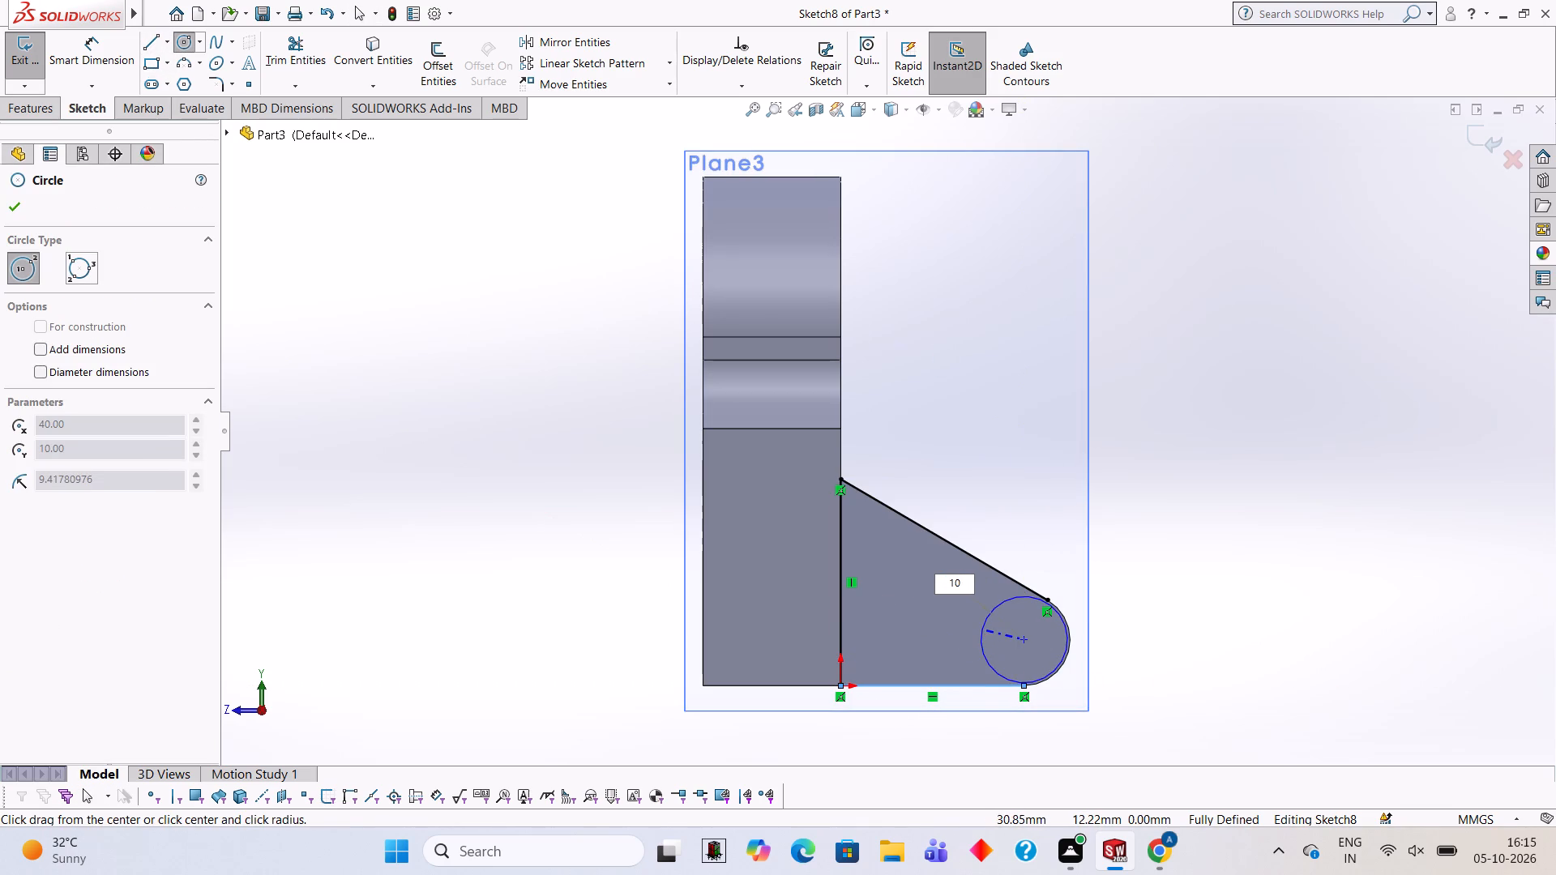
key("Return")
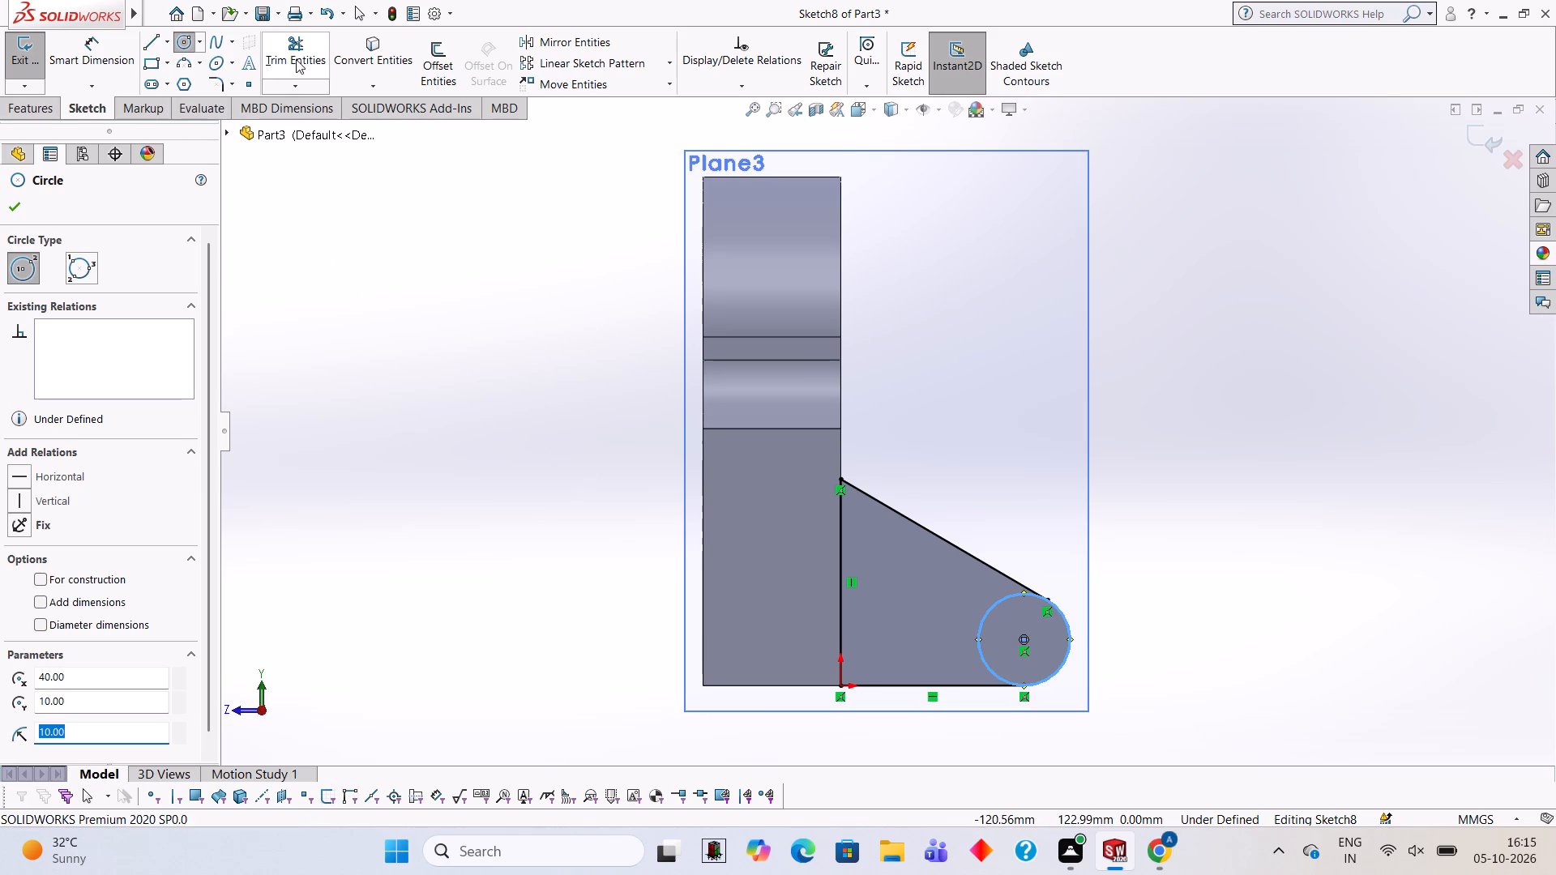
left_click(296, 59)
left_click(987, 615)
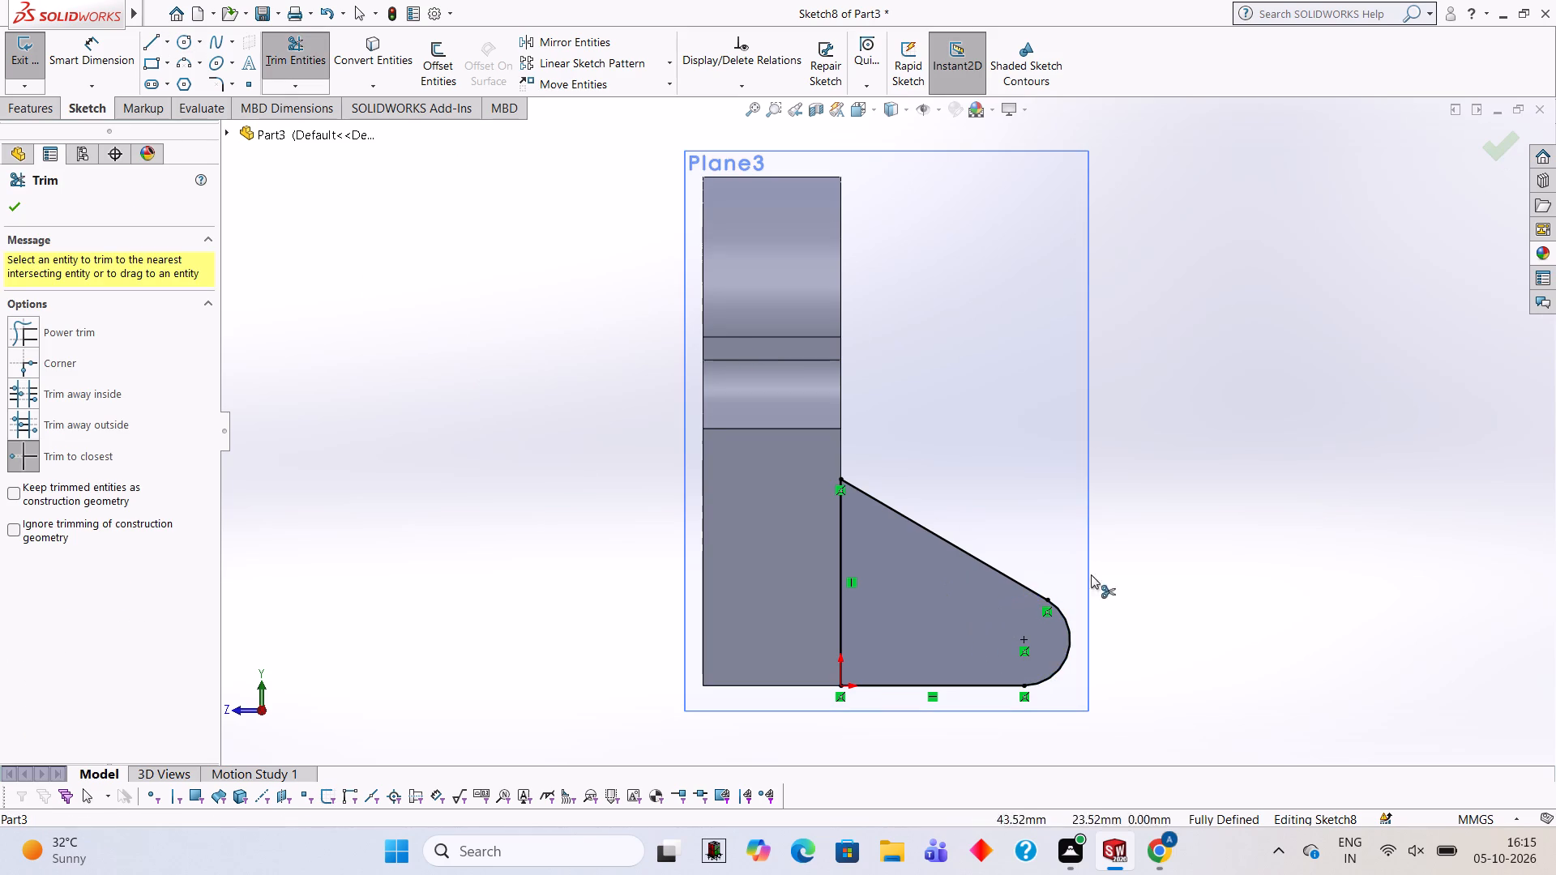
Extrude the closed rib profile 15 mm from the offset plane, merged with the body.
middle_click_drag(1339, 467, 1191, 488)
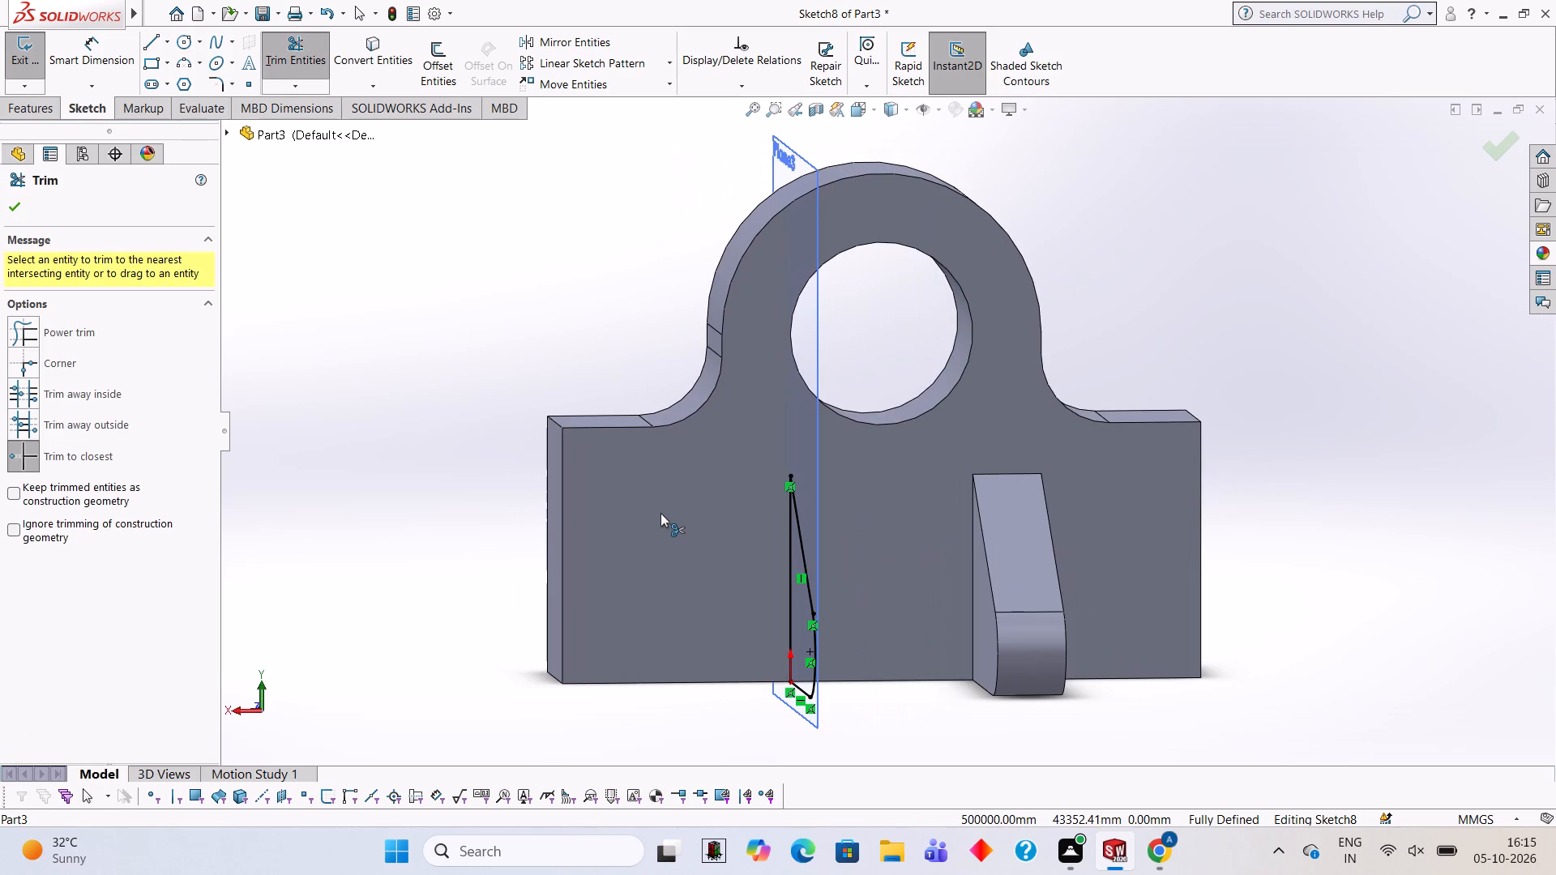
left_click(26, 102)
left_click(36, 60)
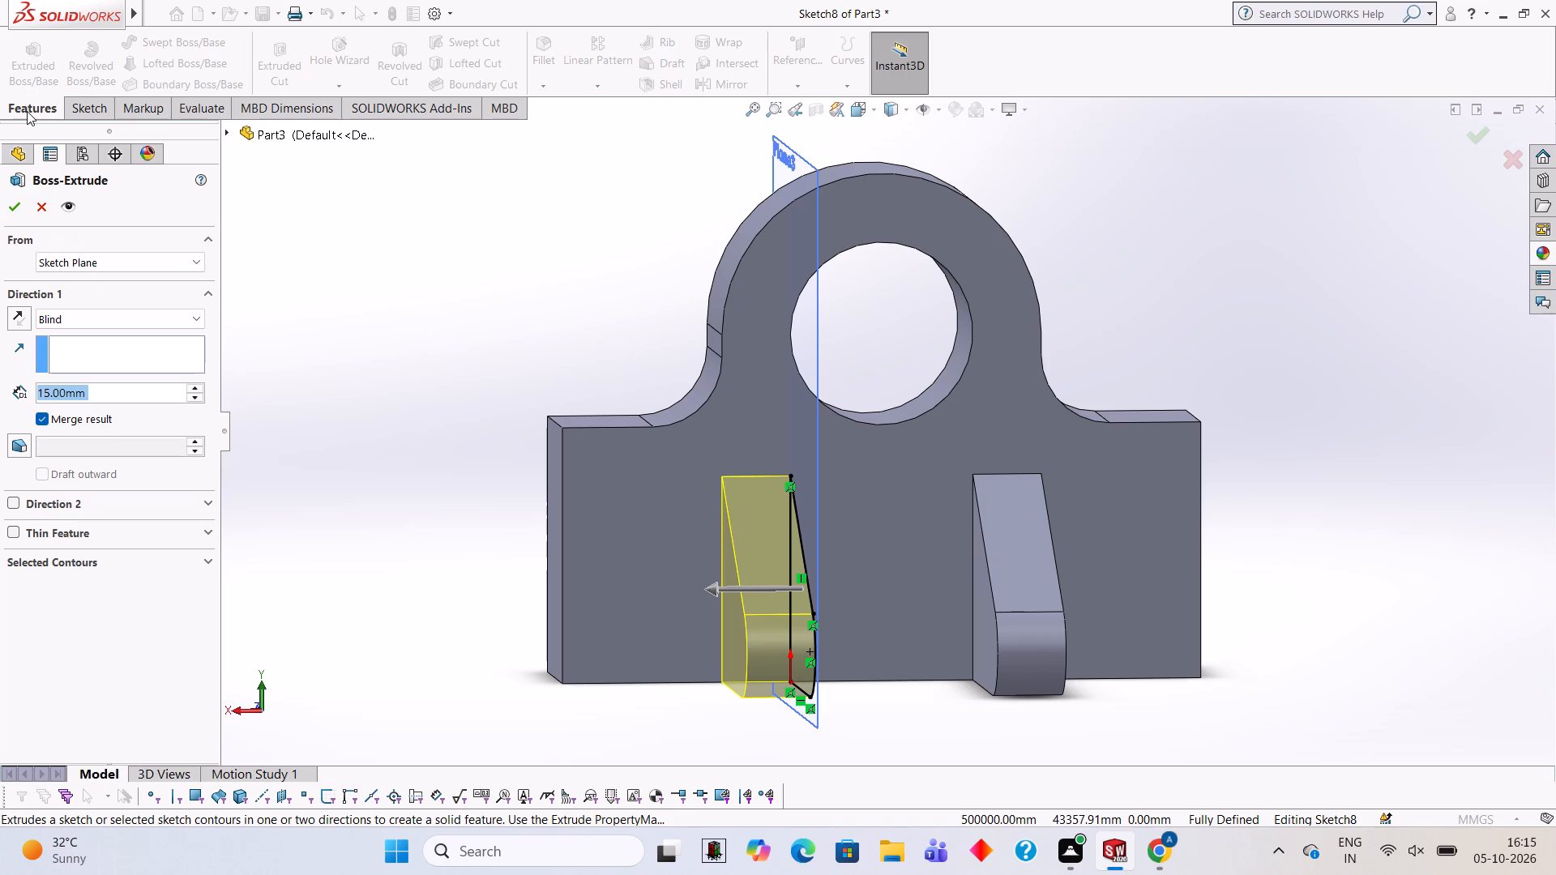
left_click(19, 215)
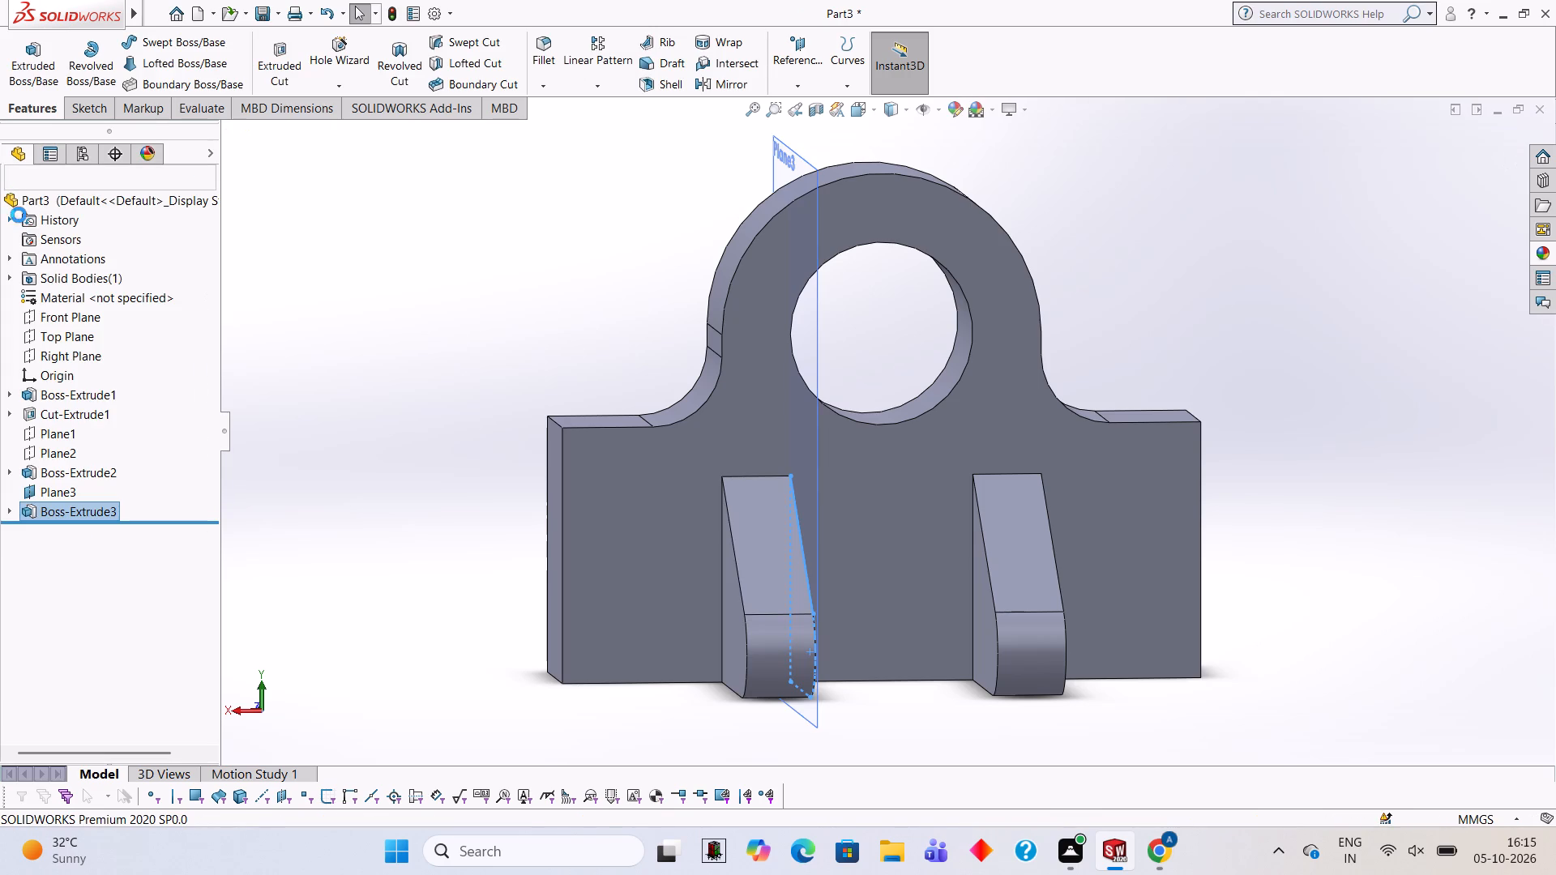
left_click(237, 252)
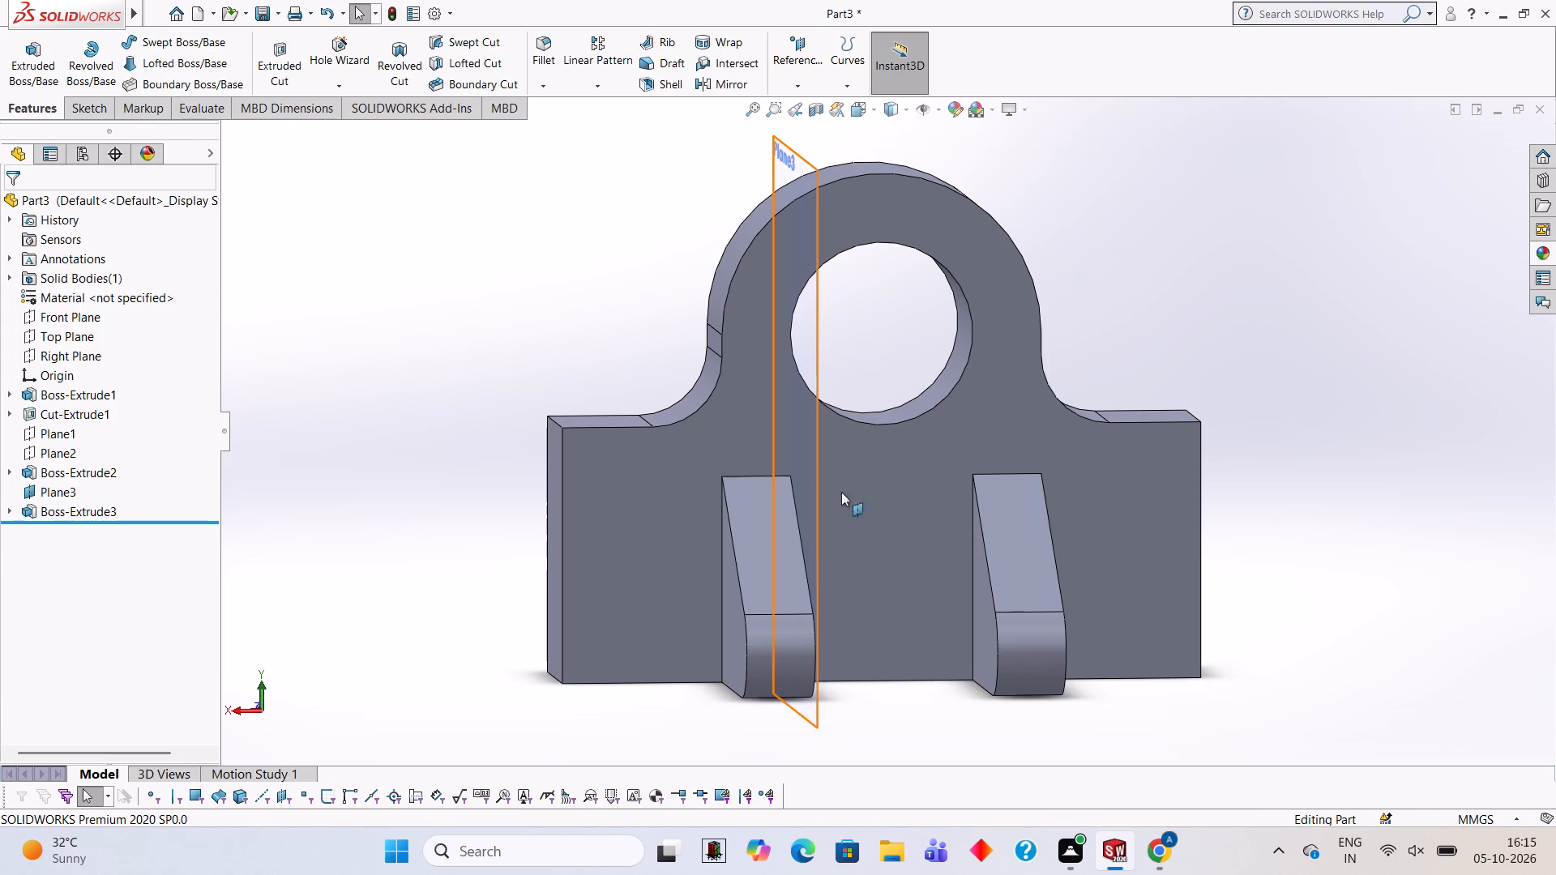
Hide the 90 mm offset plane.
middle_click_drag(981, 470, 979, 485)
middle_click_drag(1092, 335, 1160, 361)
left_click(899, 282)
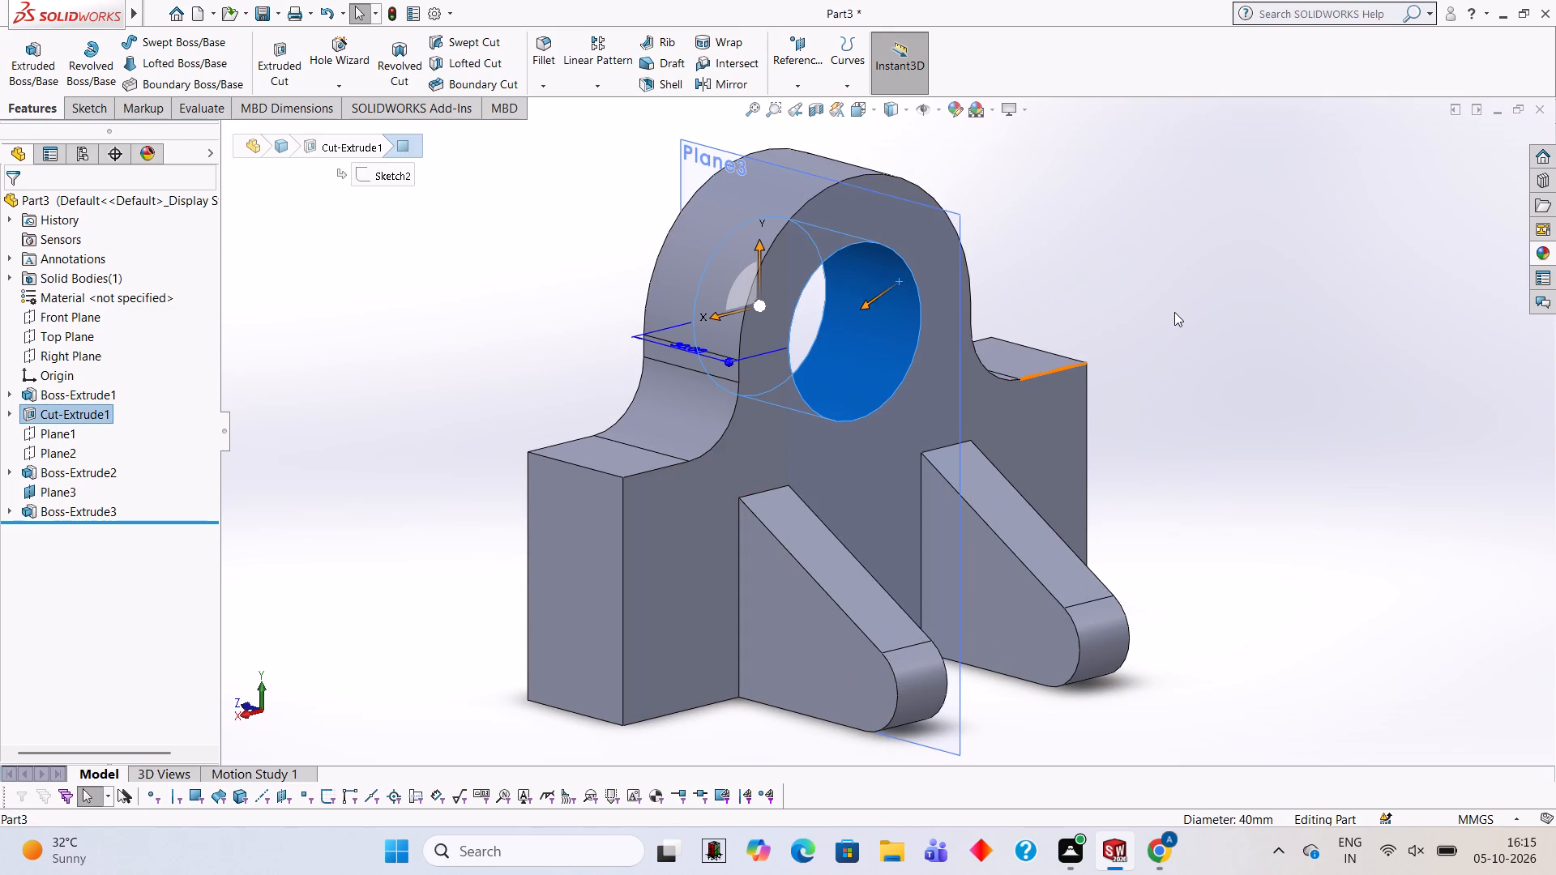
key("Escape")
middle_click_drag(1017, 332, 1151, 230)
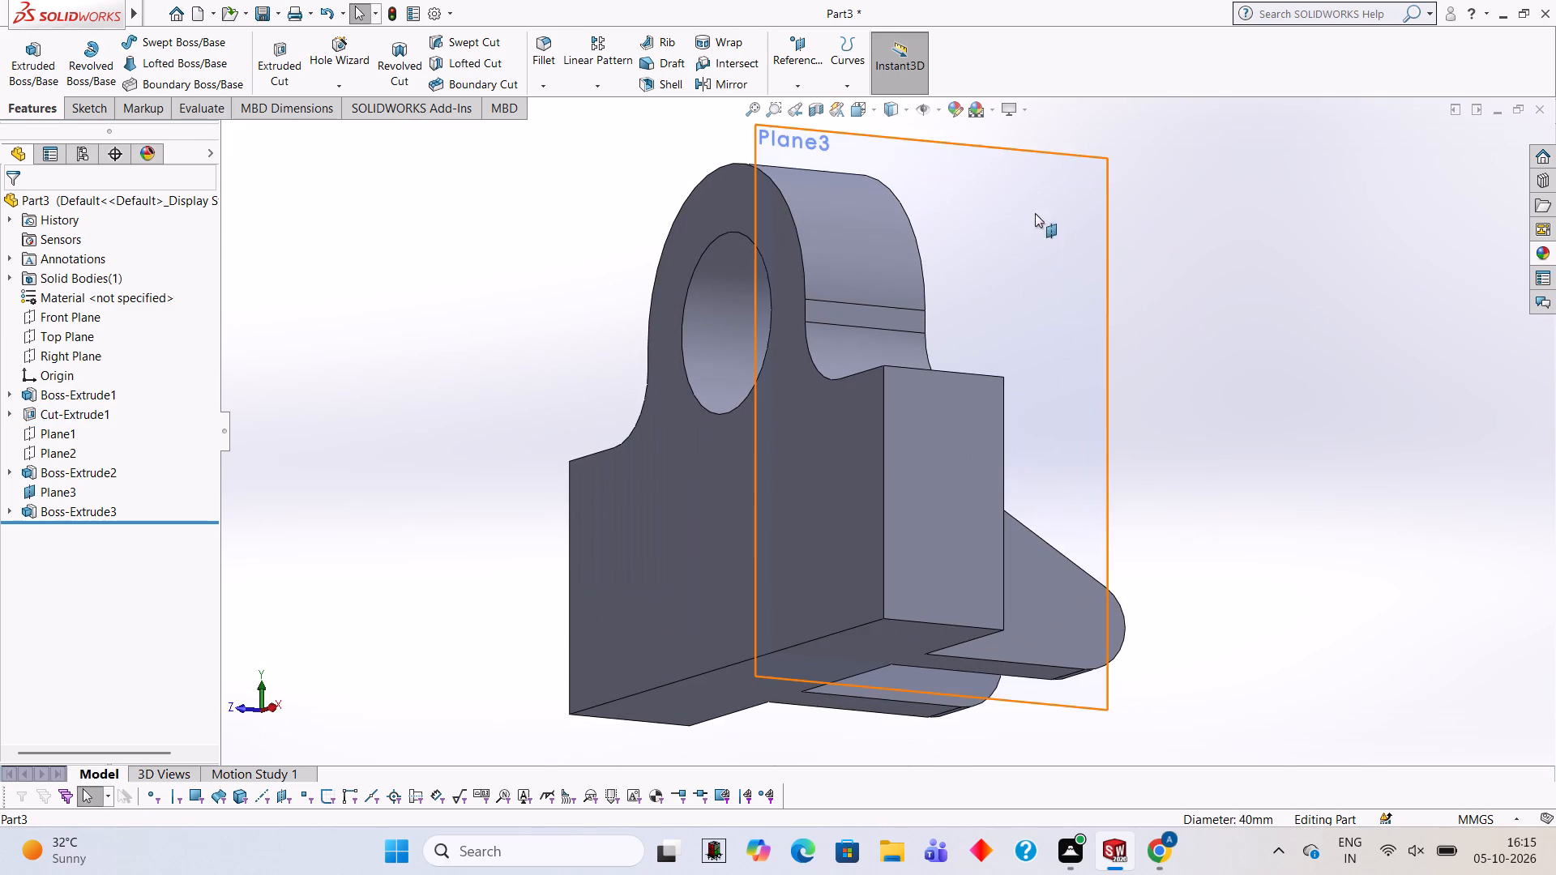
left_click(964, 230)
left_click(1055, 183)
Open a new sketch on the second rib's outer side face, viewed normal to it.
middle_click_drag(1146, 322, 1141, 355)
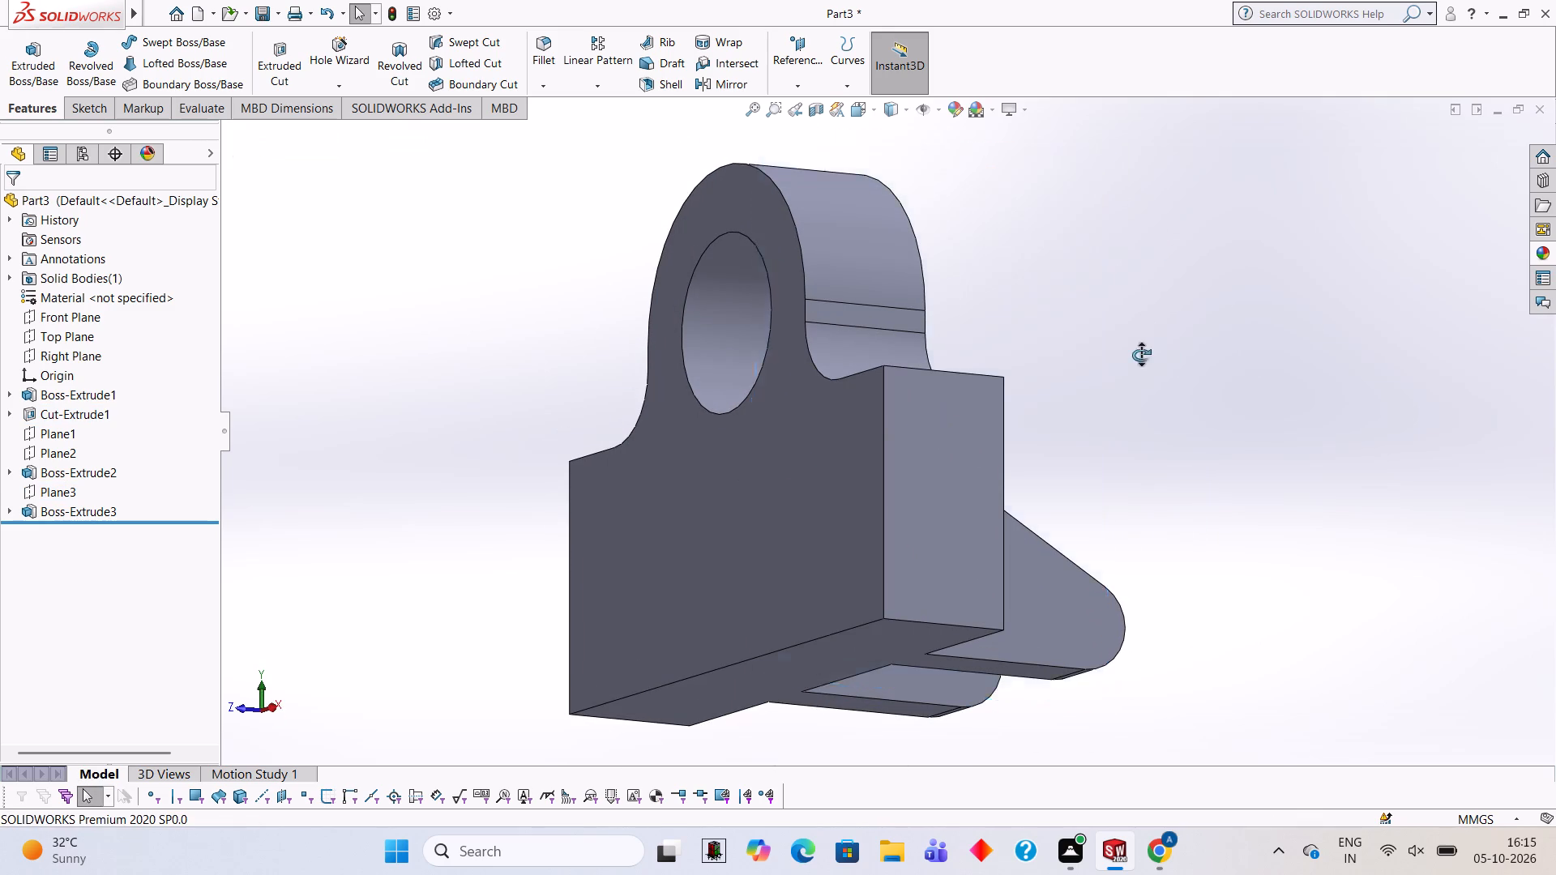
middle_click_drag(1141, 355, 1061, 400)
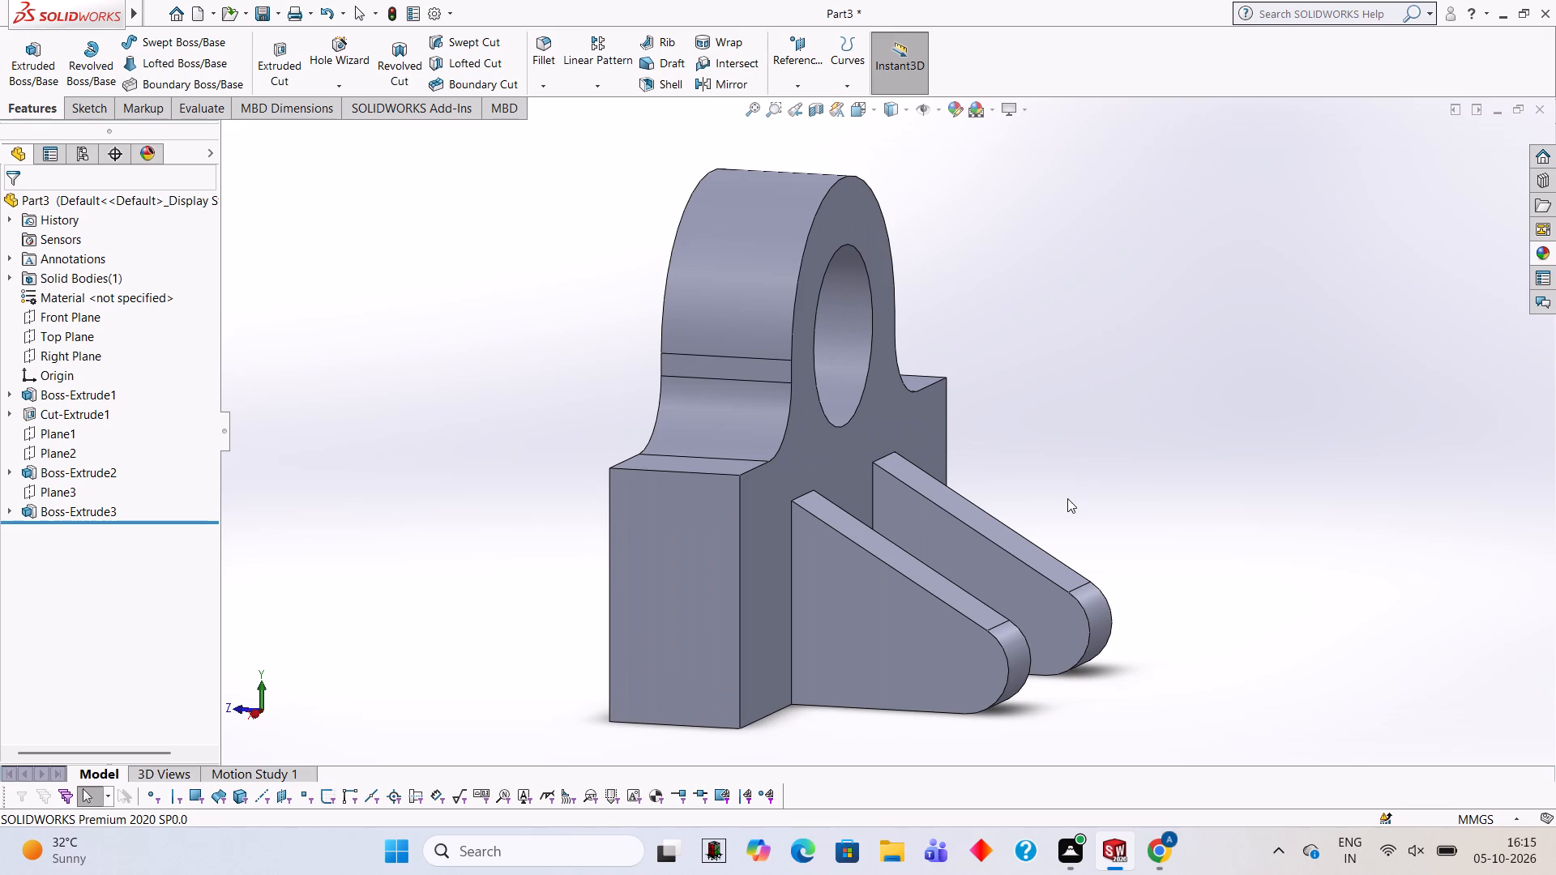
left_click(844, 591)
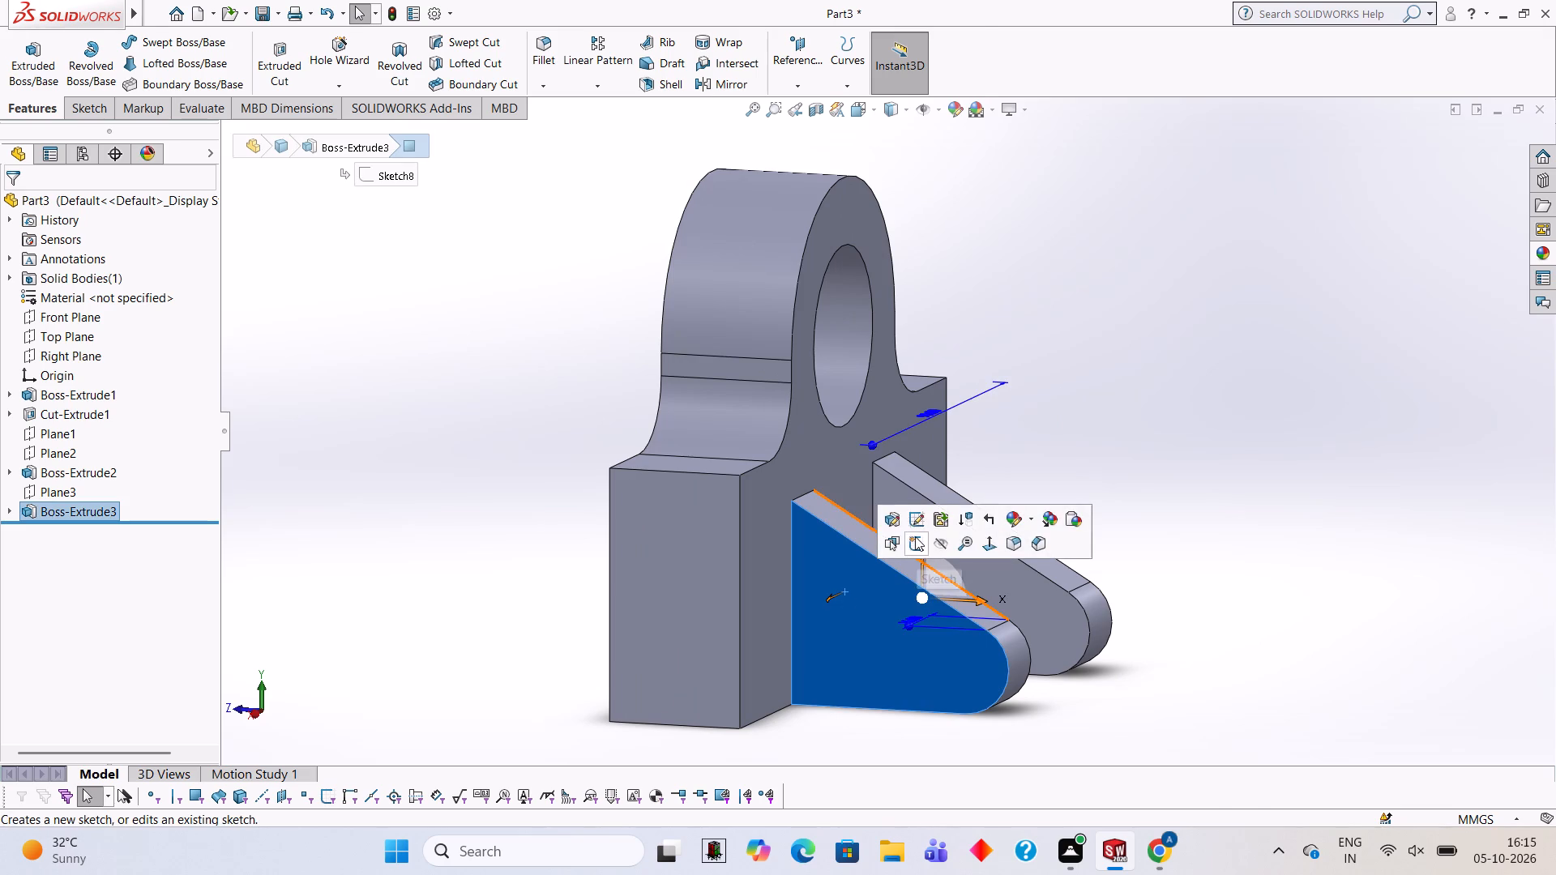
left_click(915, 536)
key("ctrl+8")
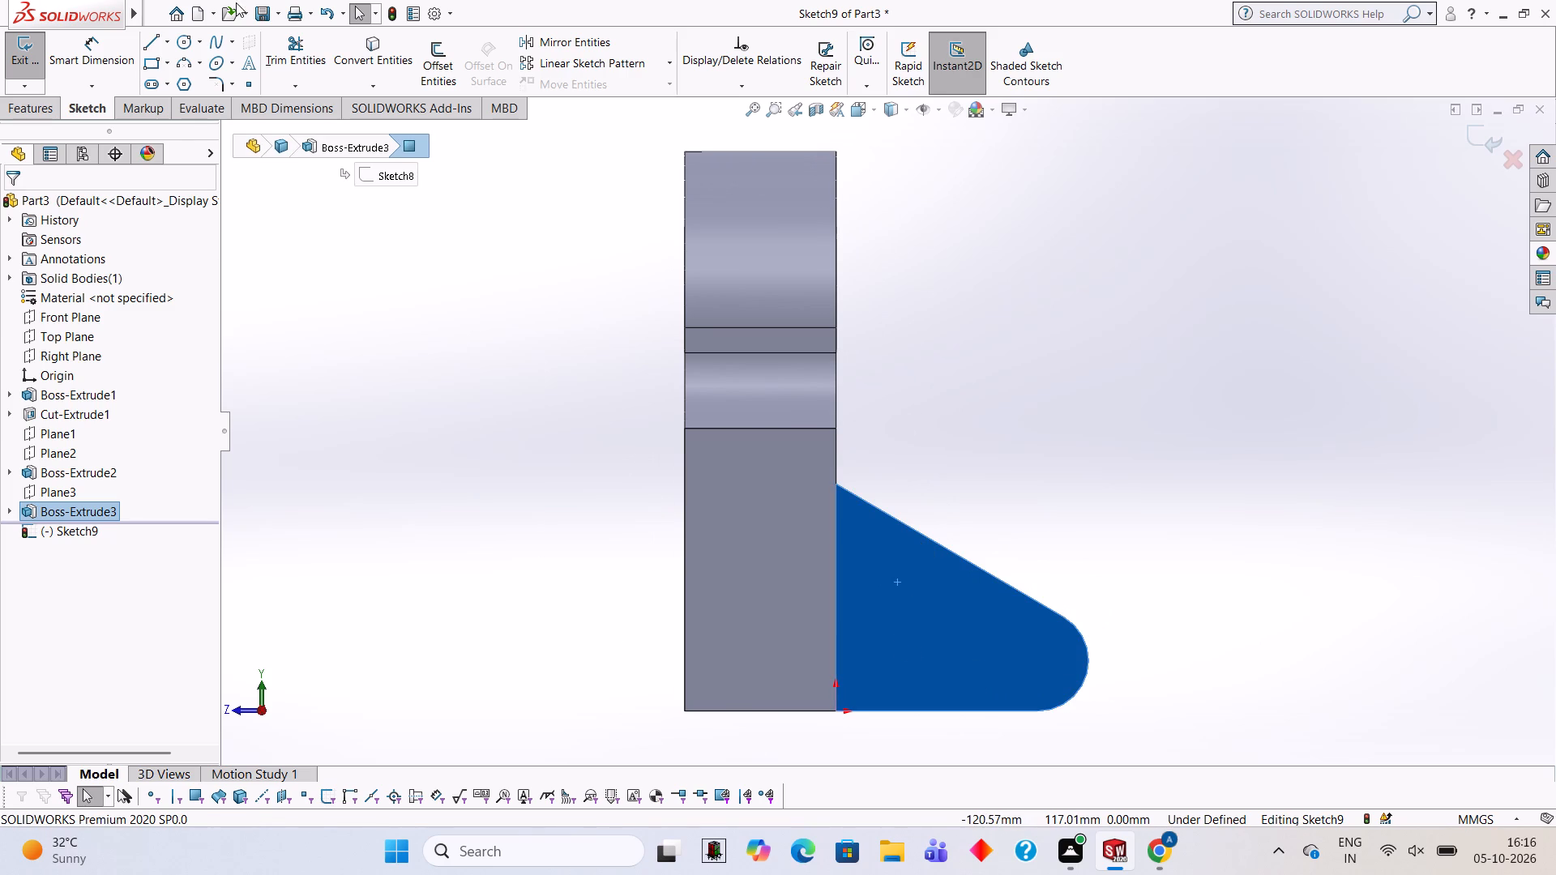
Draw a 5 mm radius circle centred on the rib's rounded end.
left_click(186, 36)
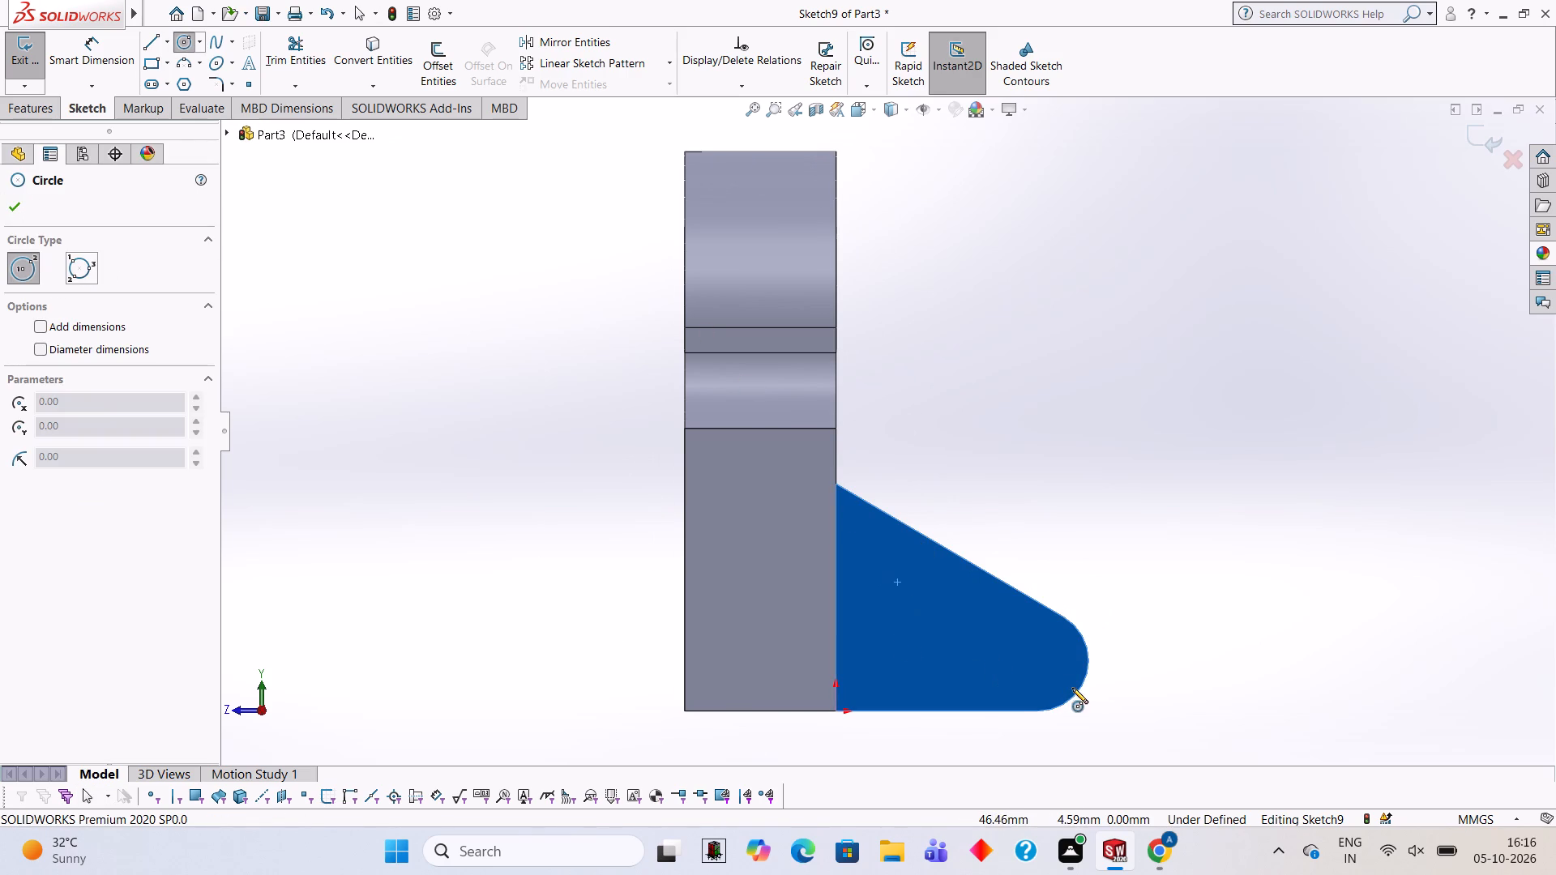
left_click(1037, 663)
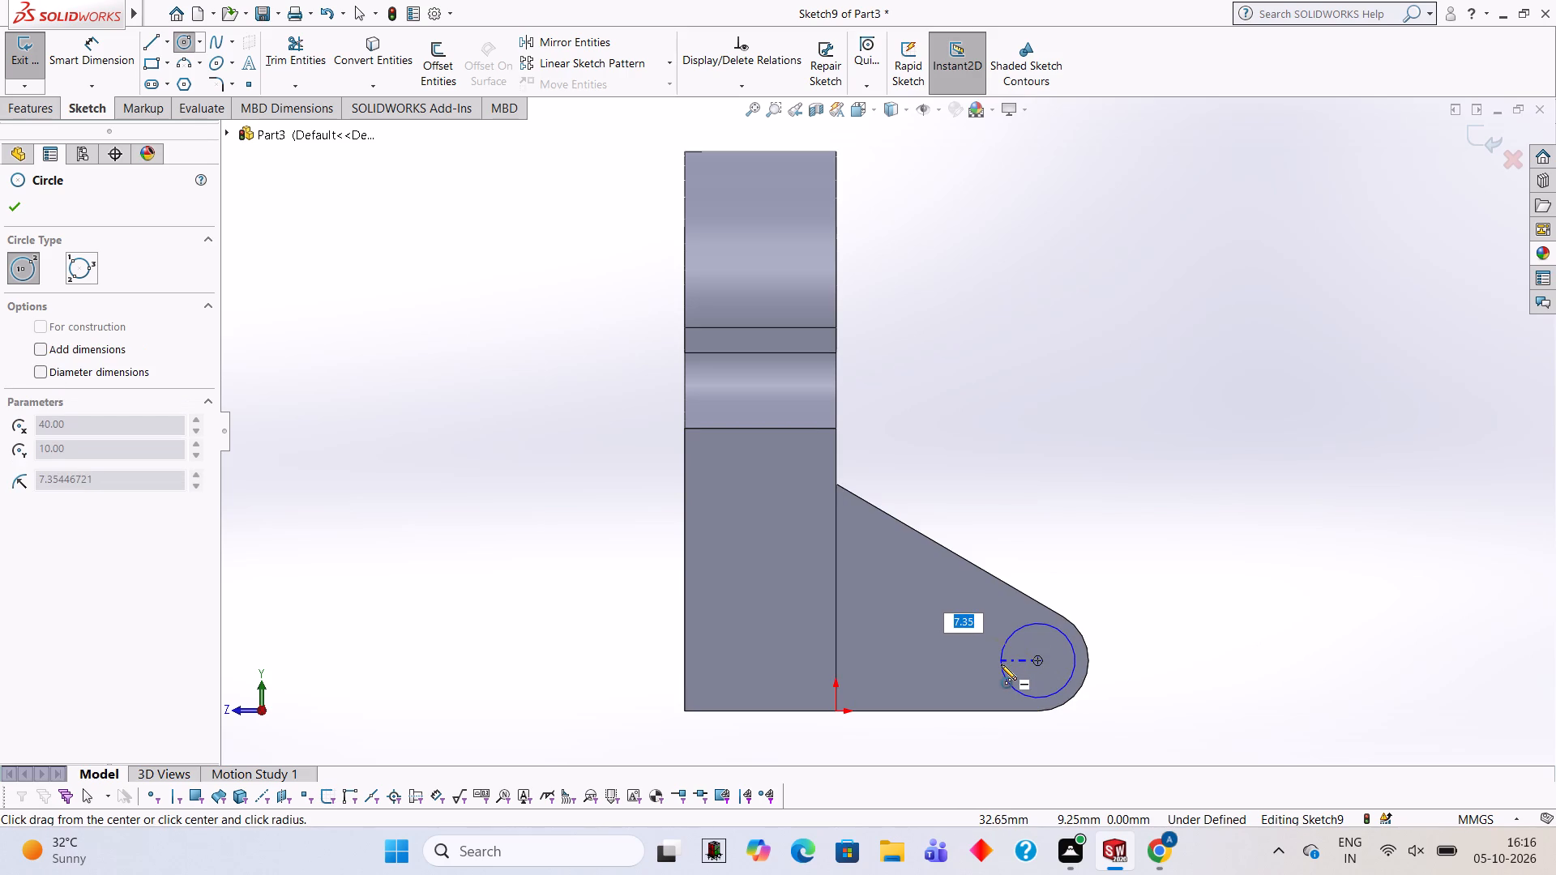
key("5")
key("Return")
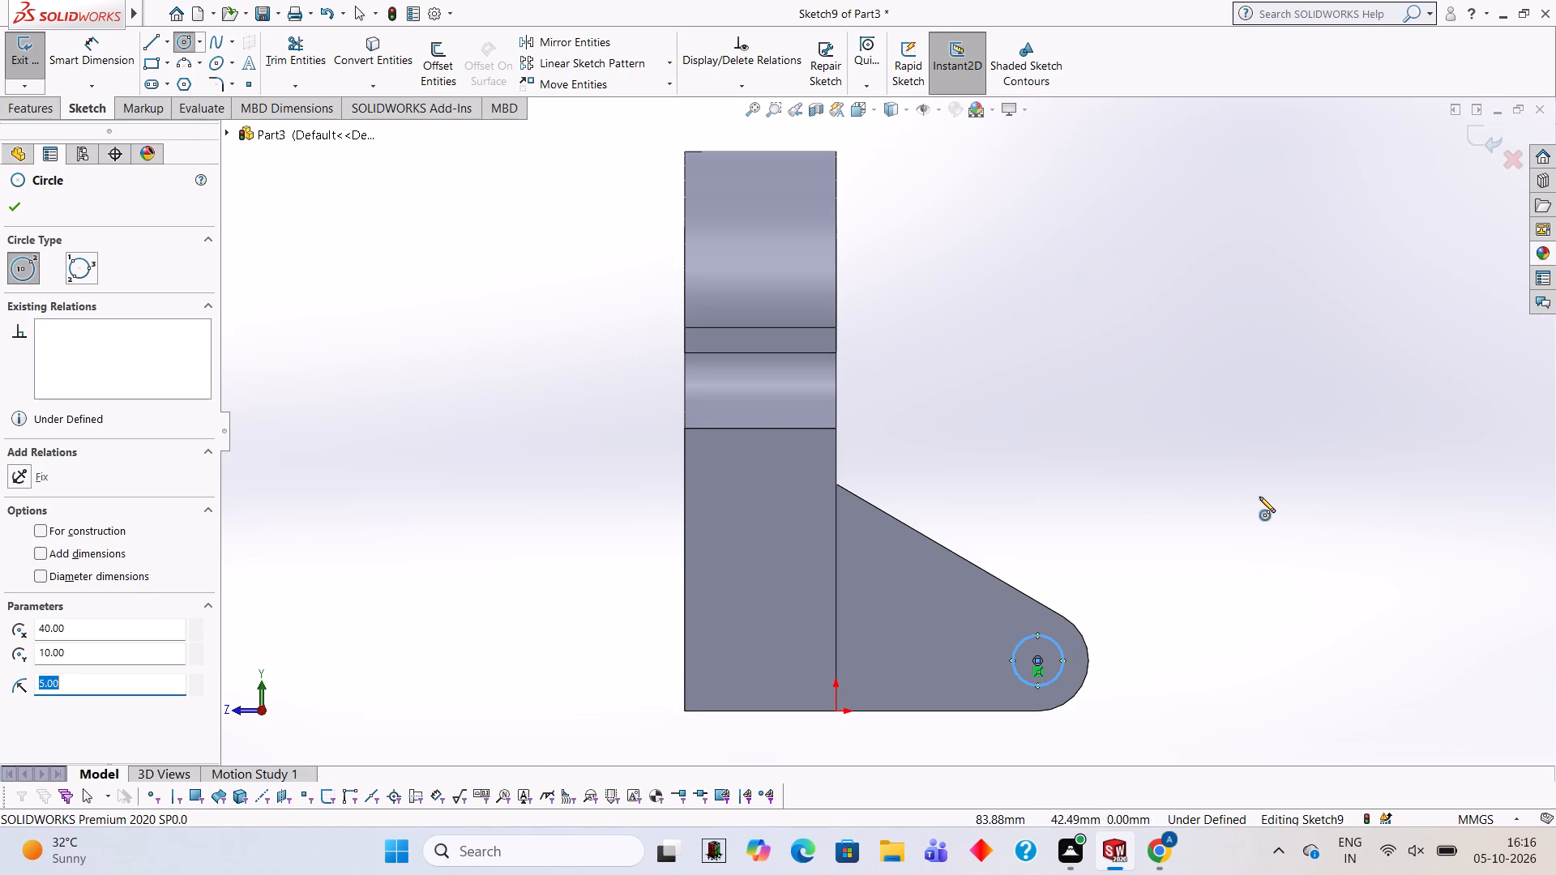
Set up an extruded cut of the circle through the rib with a blind depth of 50 mm.
middle_click_drag(1259, 497, 1215, 544)
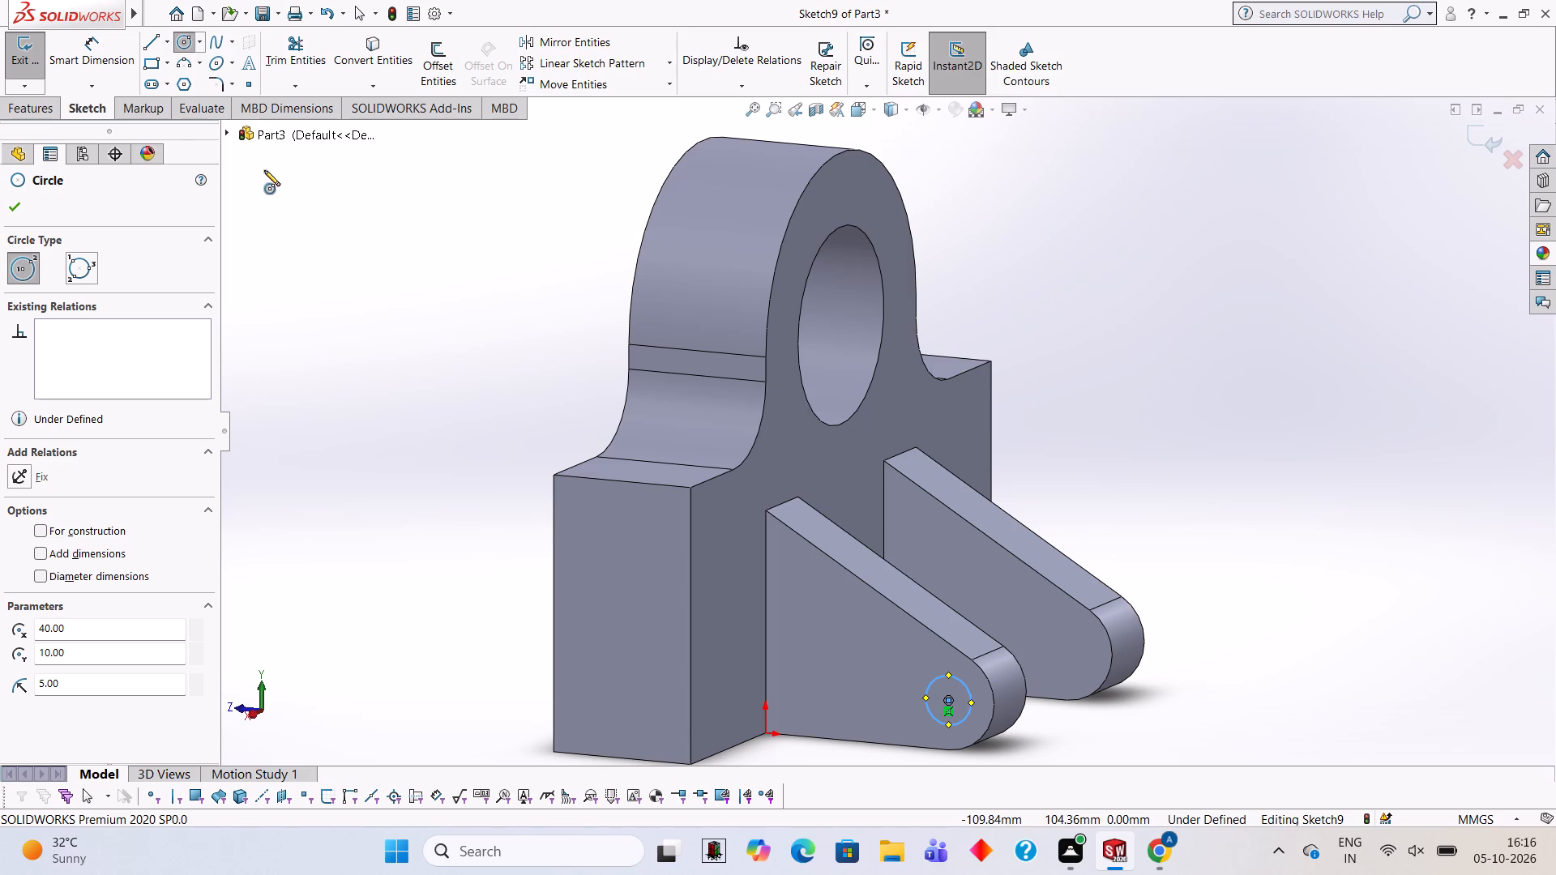
left_click(28, 108)
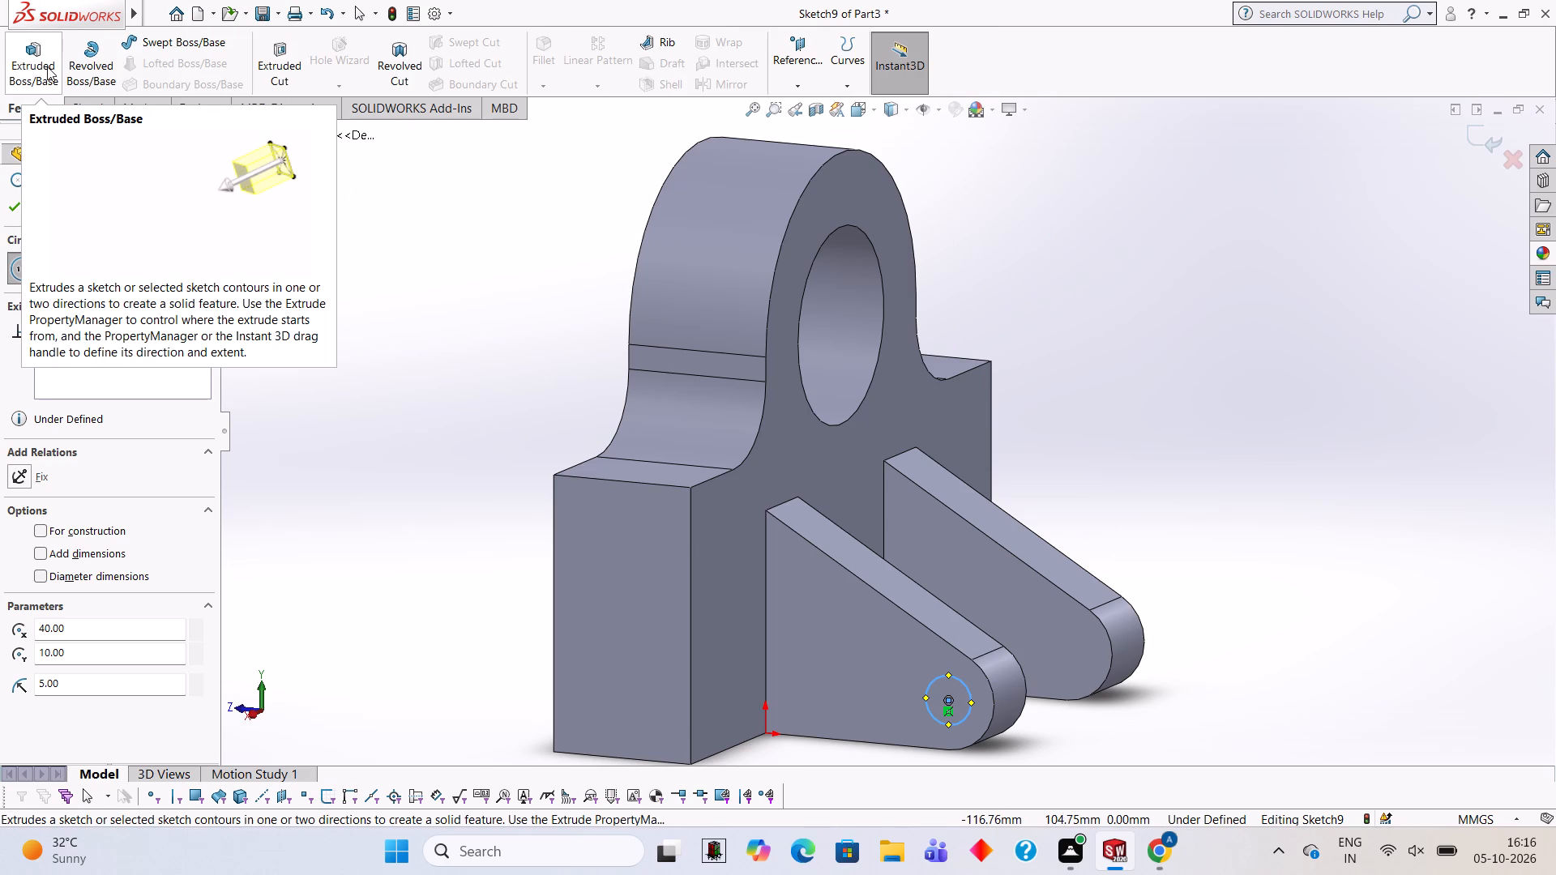
left_click(277, 53)
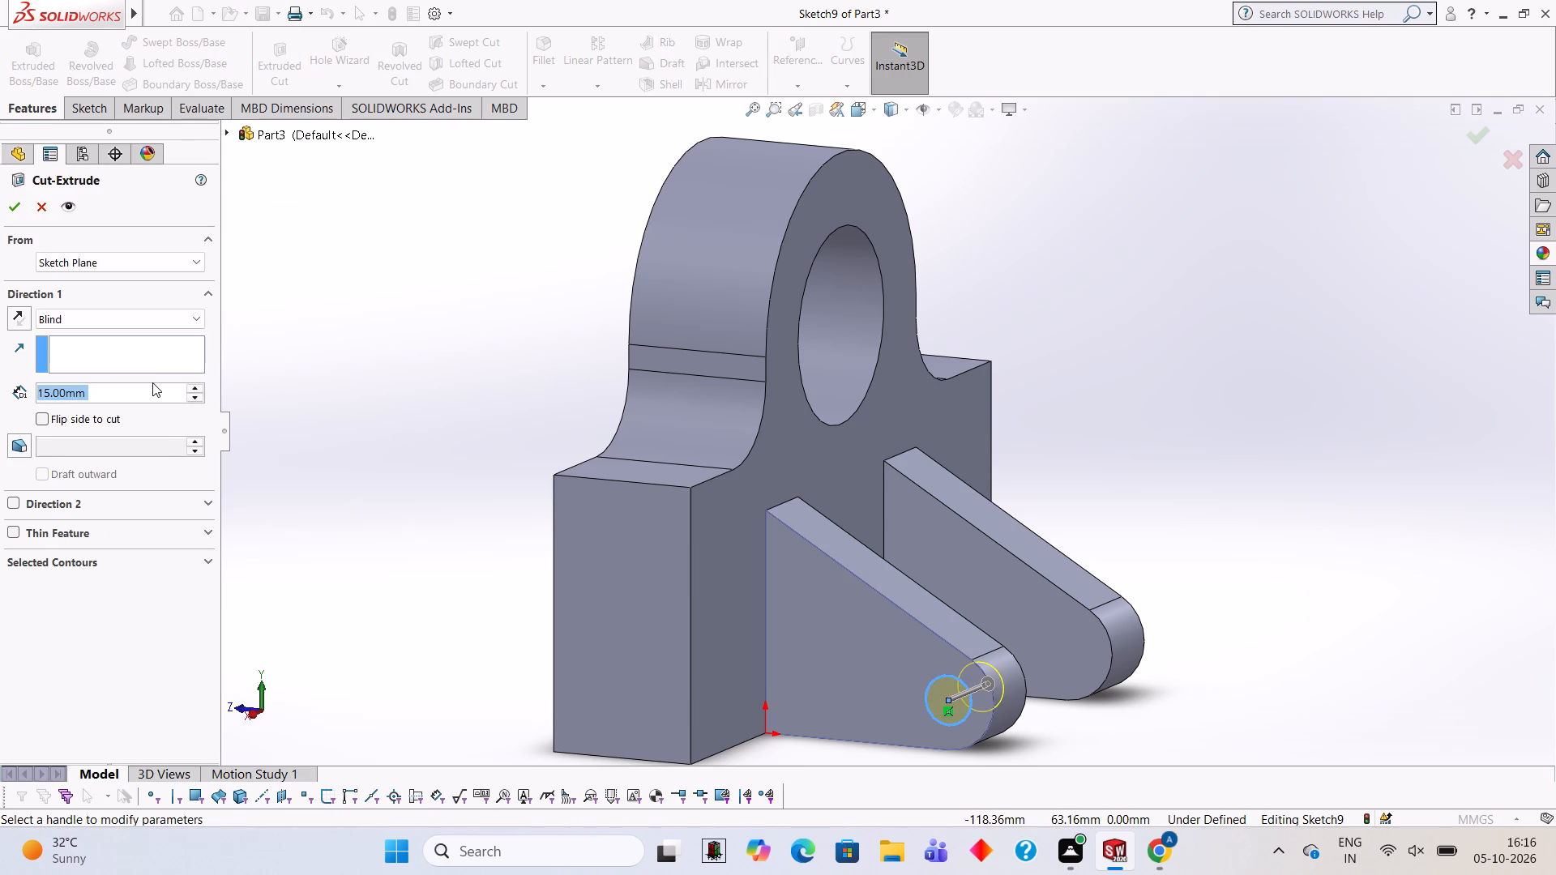
left_click(152, 382)
left_click(152, 391)
key("BackSpace")
key("BackSpace")
key("BackSpace")
key("BackSpace")
key("BackSpace")
key("BackSpace")
key("BackSpace")
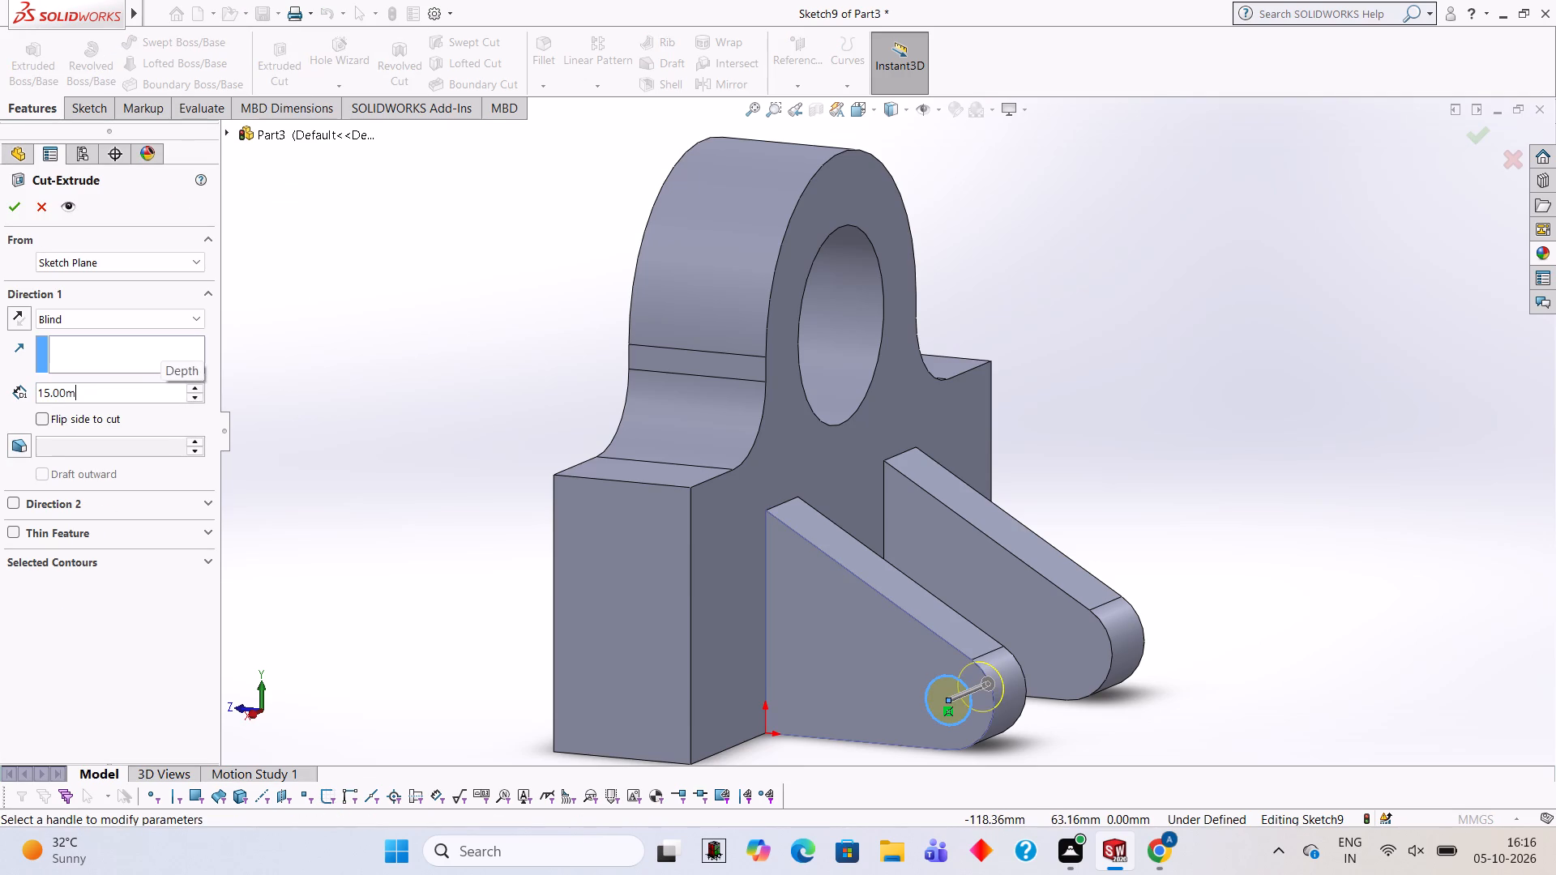
key("BackSpace")
key("BackSpace")
key("BackSpace")
key("BackSpace")
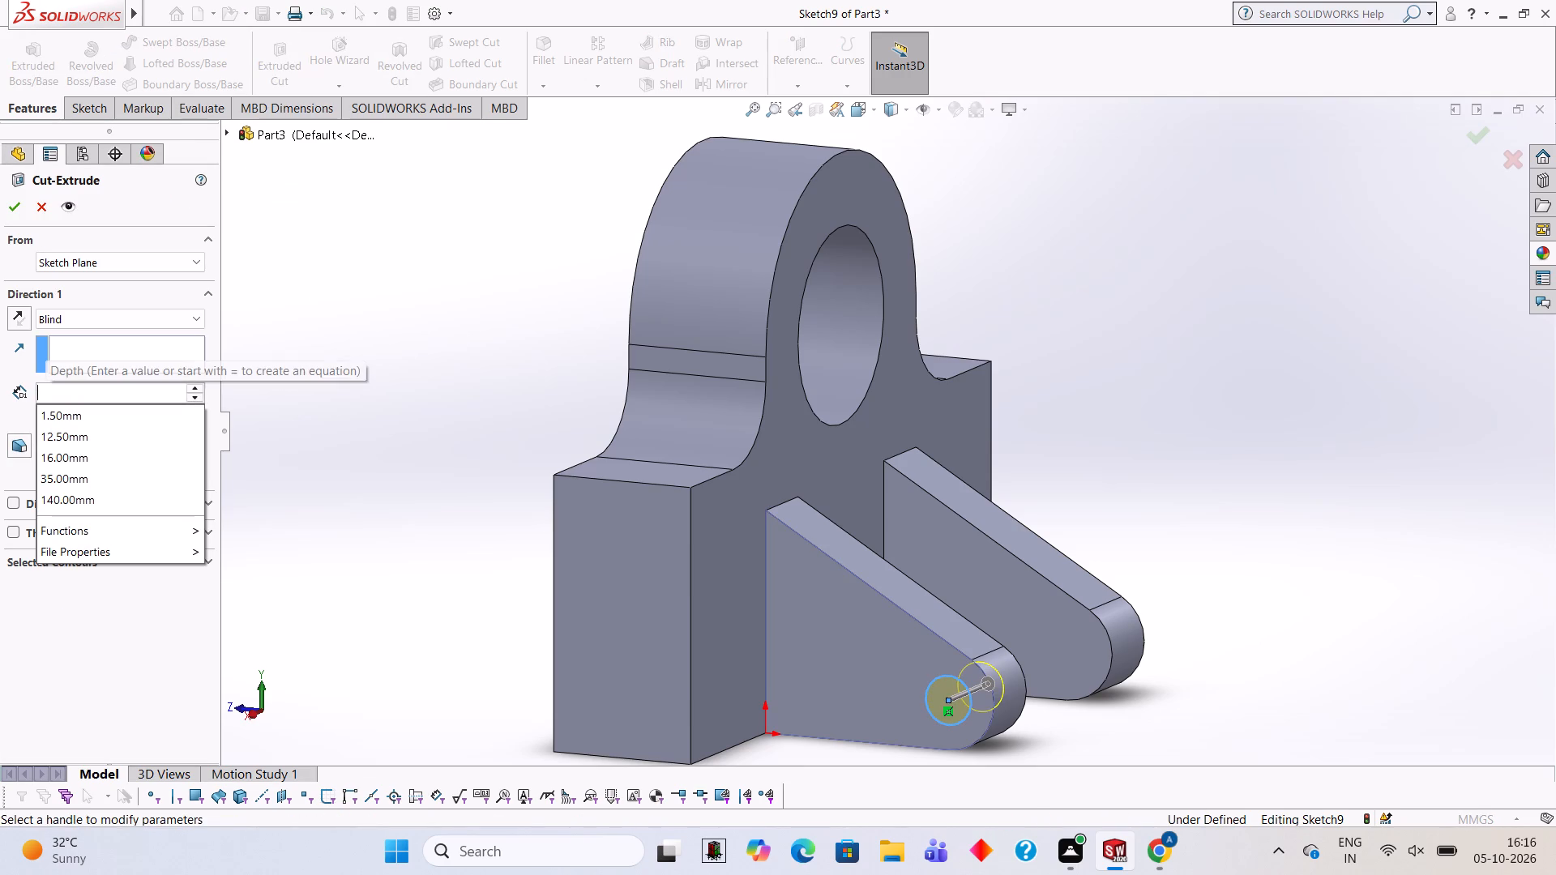
key("5")
key("0")
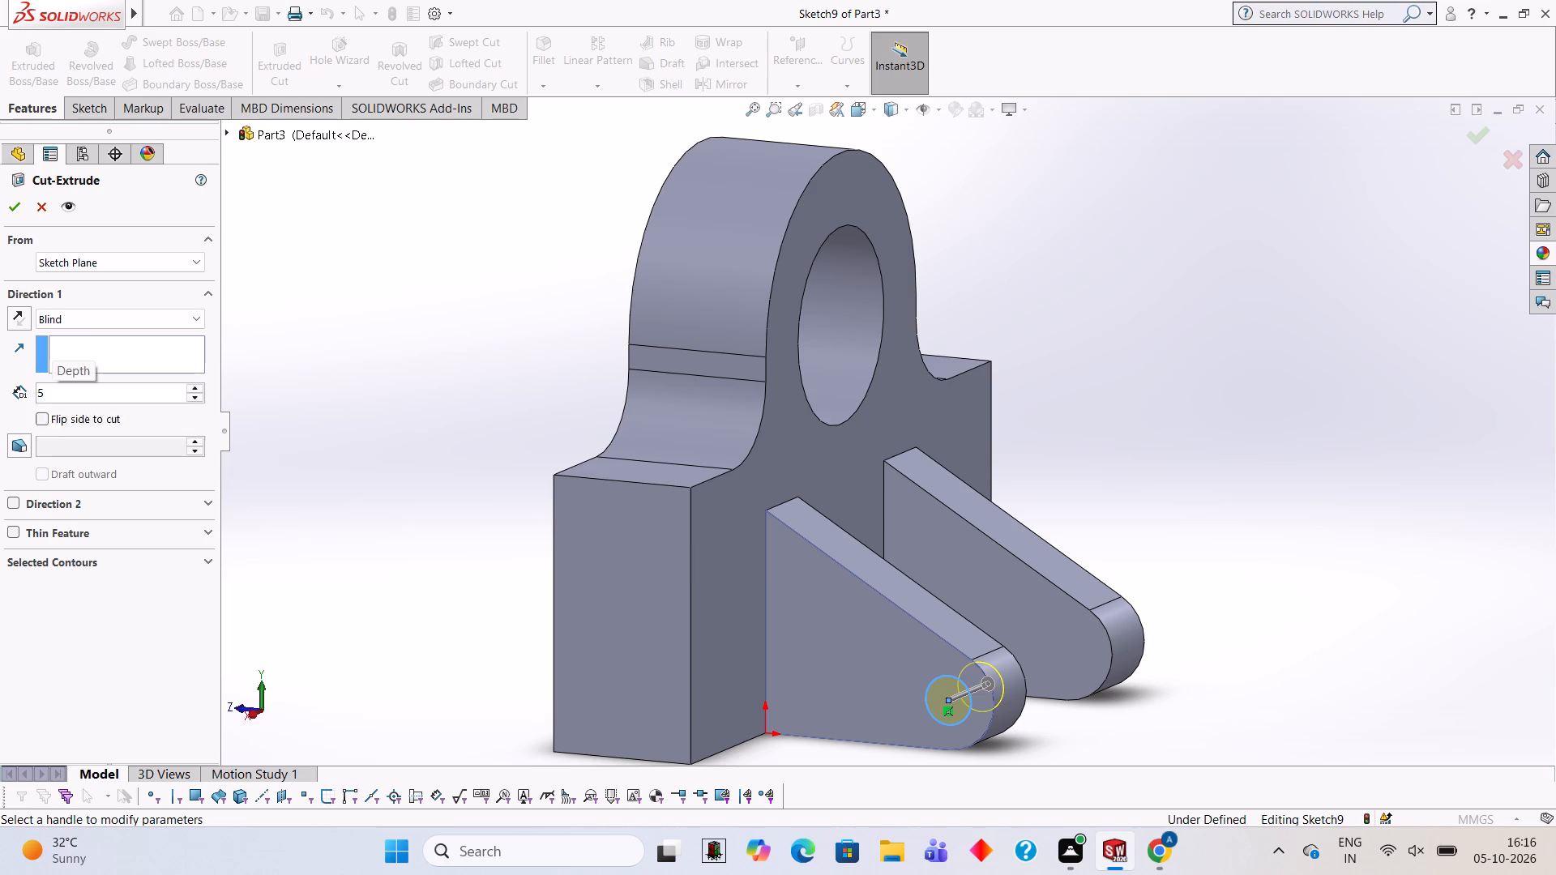
key("Return")
Set the blind cut's depth to 70 mm and create the holes through both ribs.
middle_click_drag(1201, 577, 1182, 578)
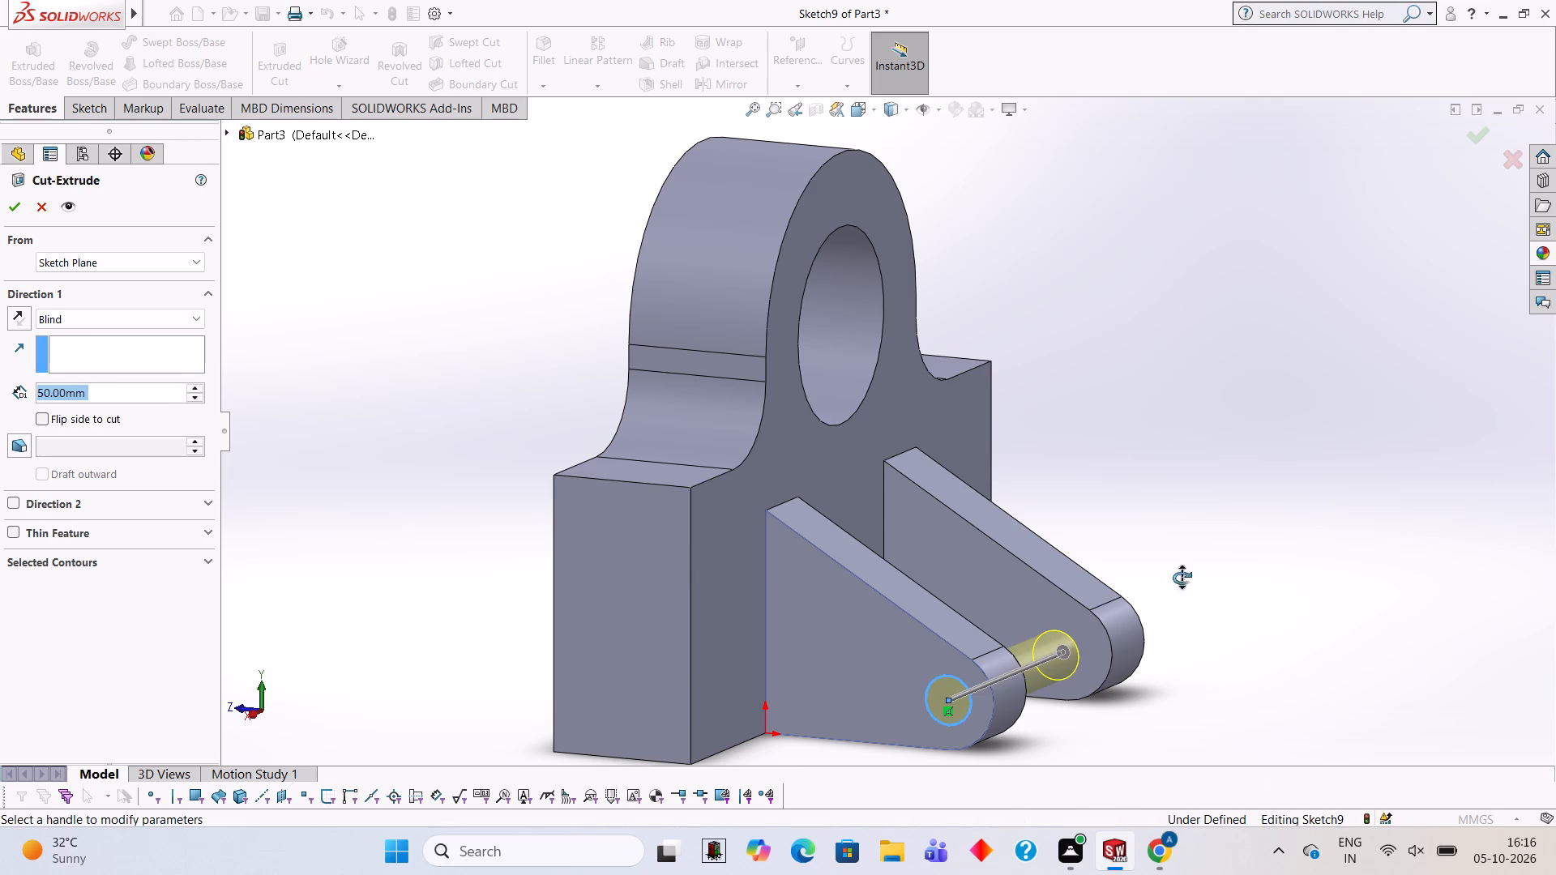
middle_click_drag(1182, 578, 1078, 527)
left_click(158, 388)
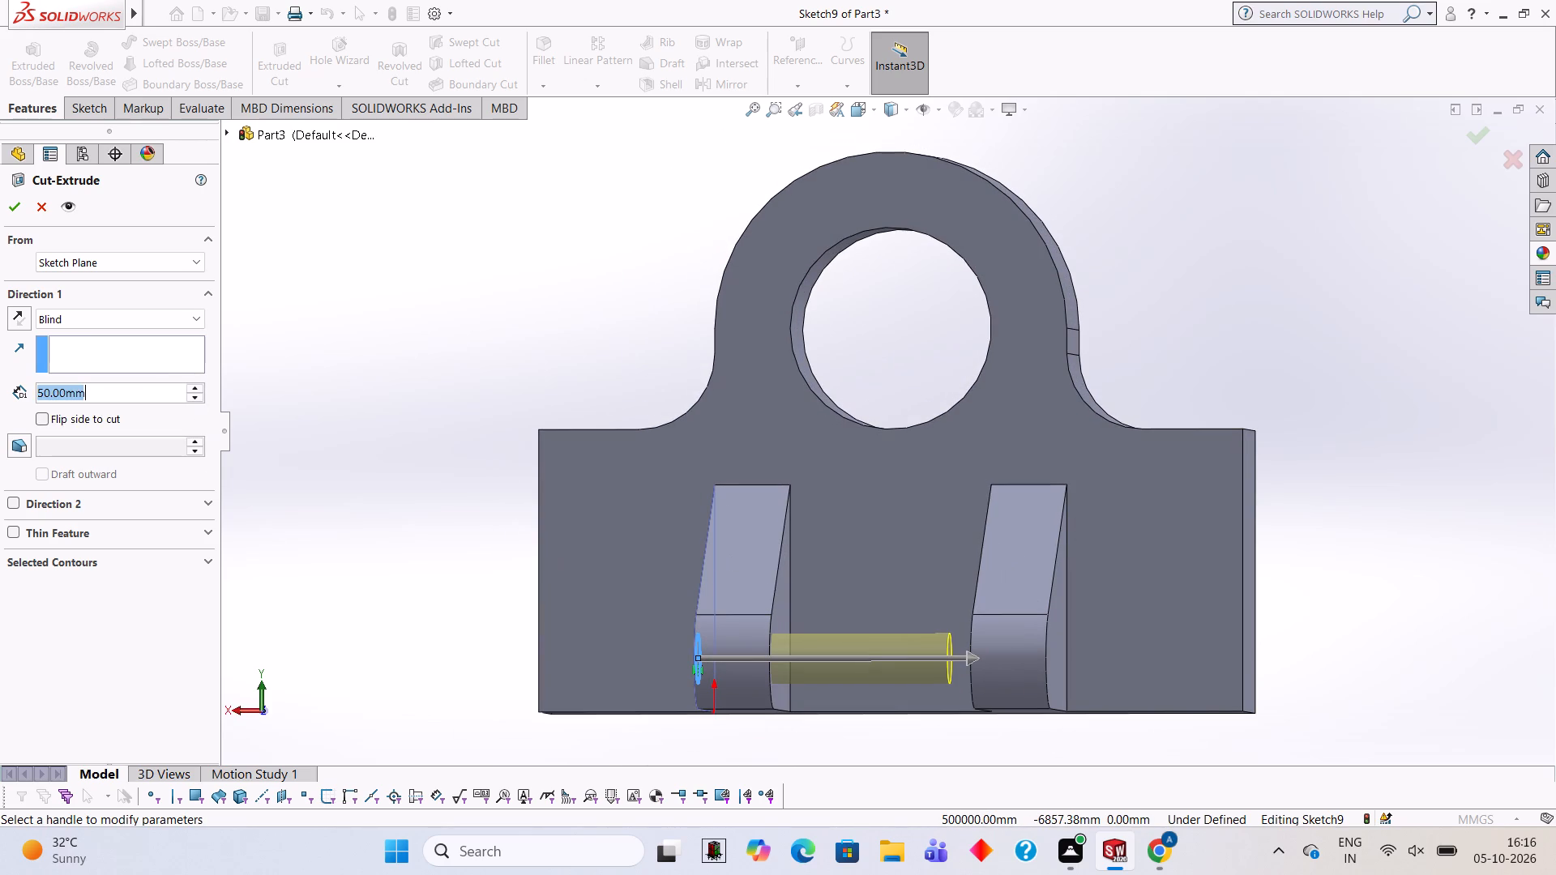
key("BackSpace")
key("BackSpace")
key("BackSpace")
key("BackSpace")
key("BackSpace")
key("BackSpace")
key("BackSpace")
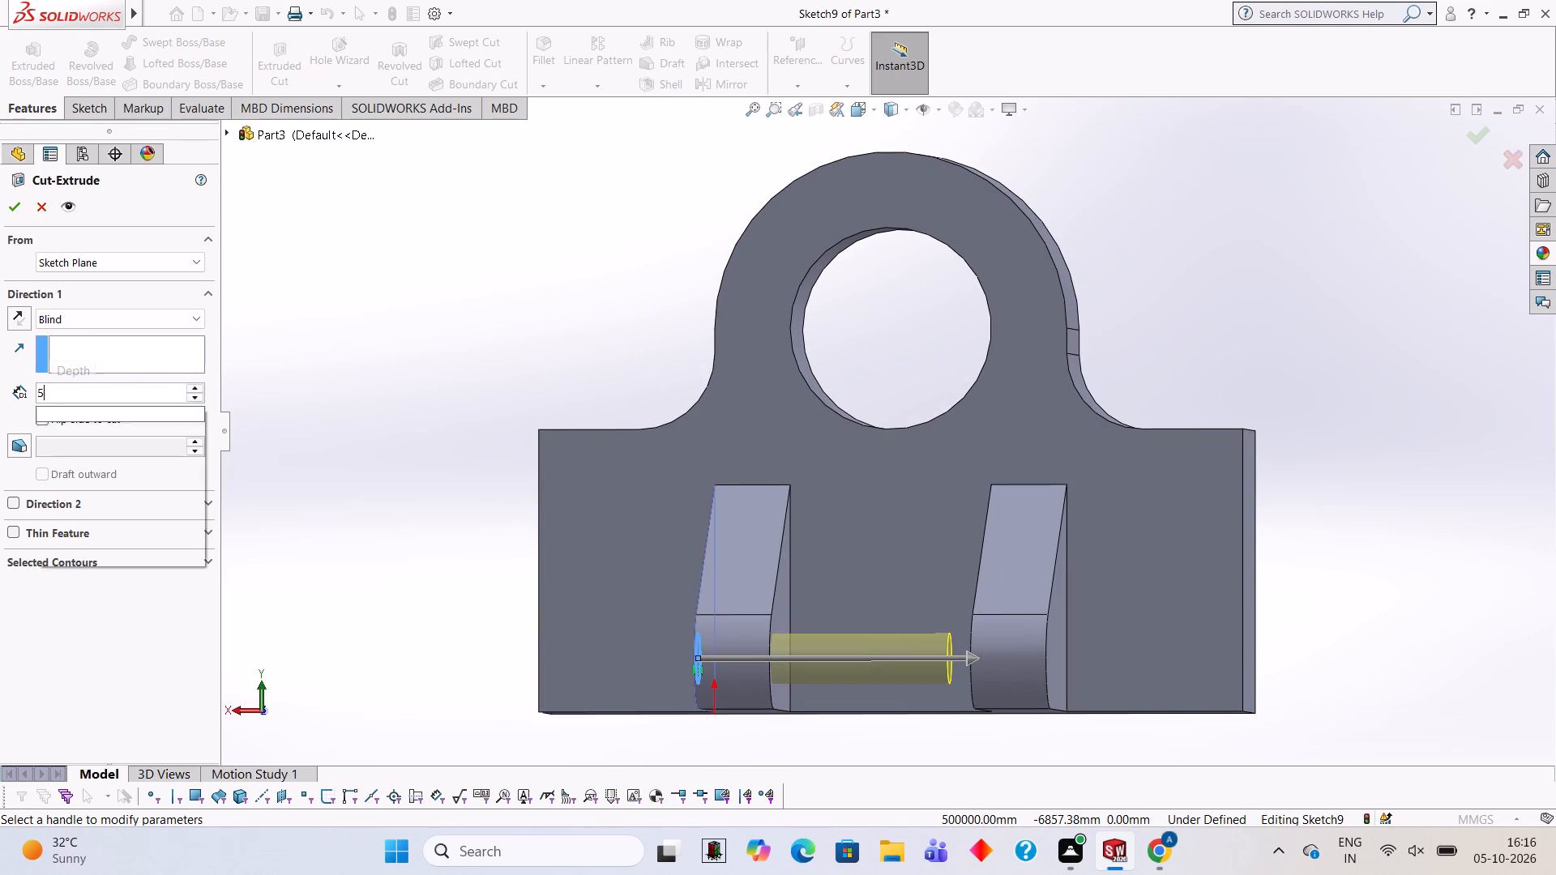
type("70")
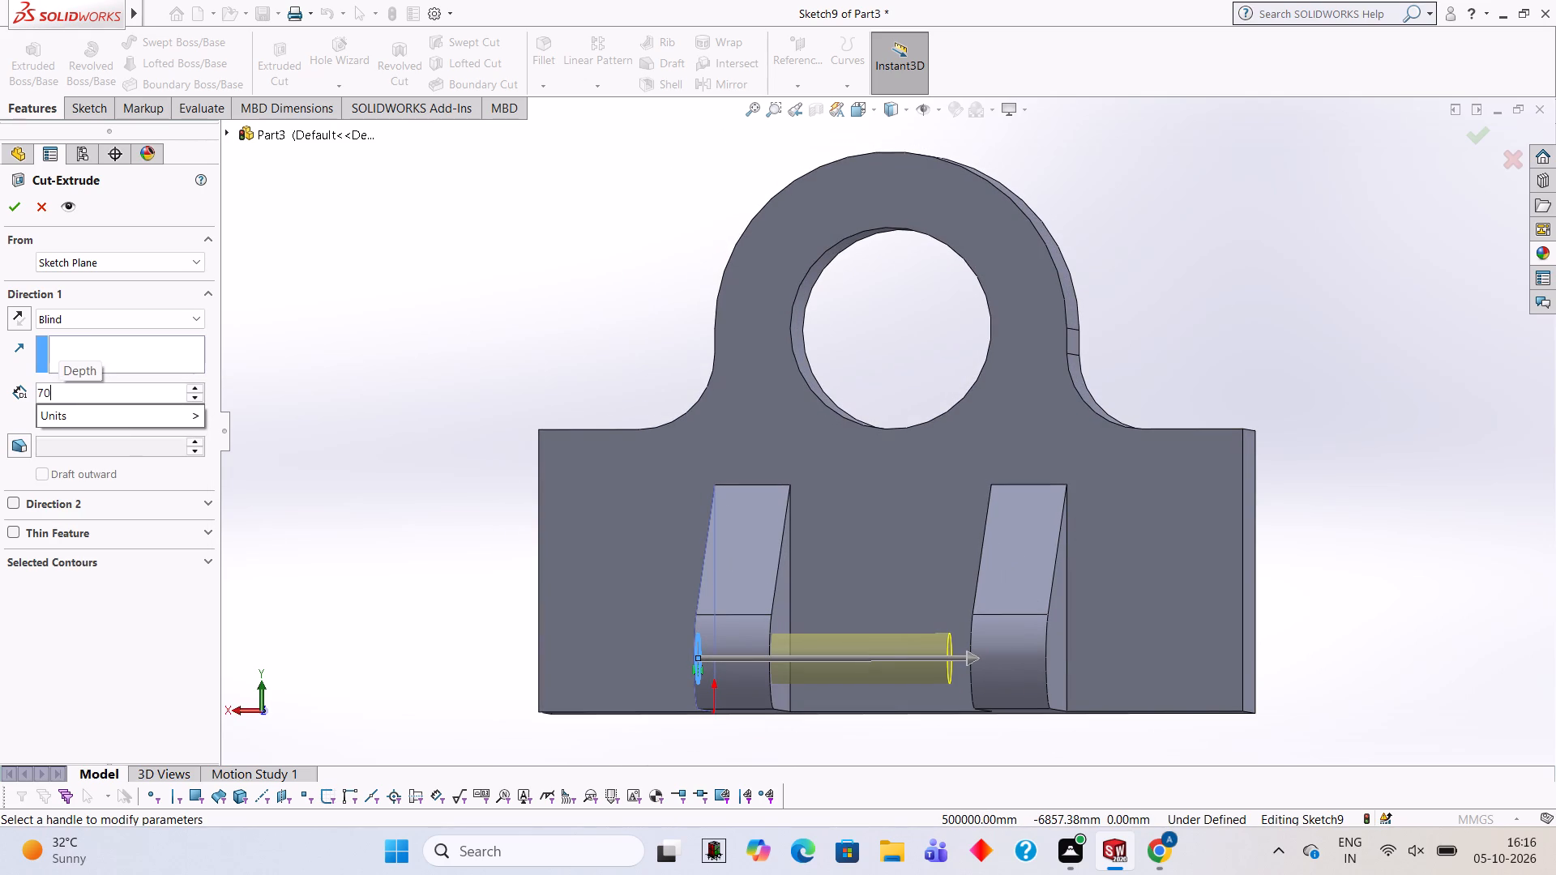
key("Return")
key("Return")
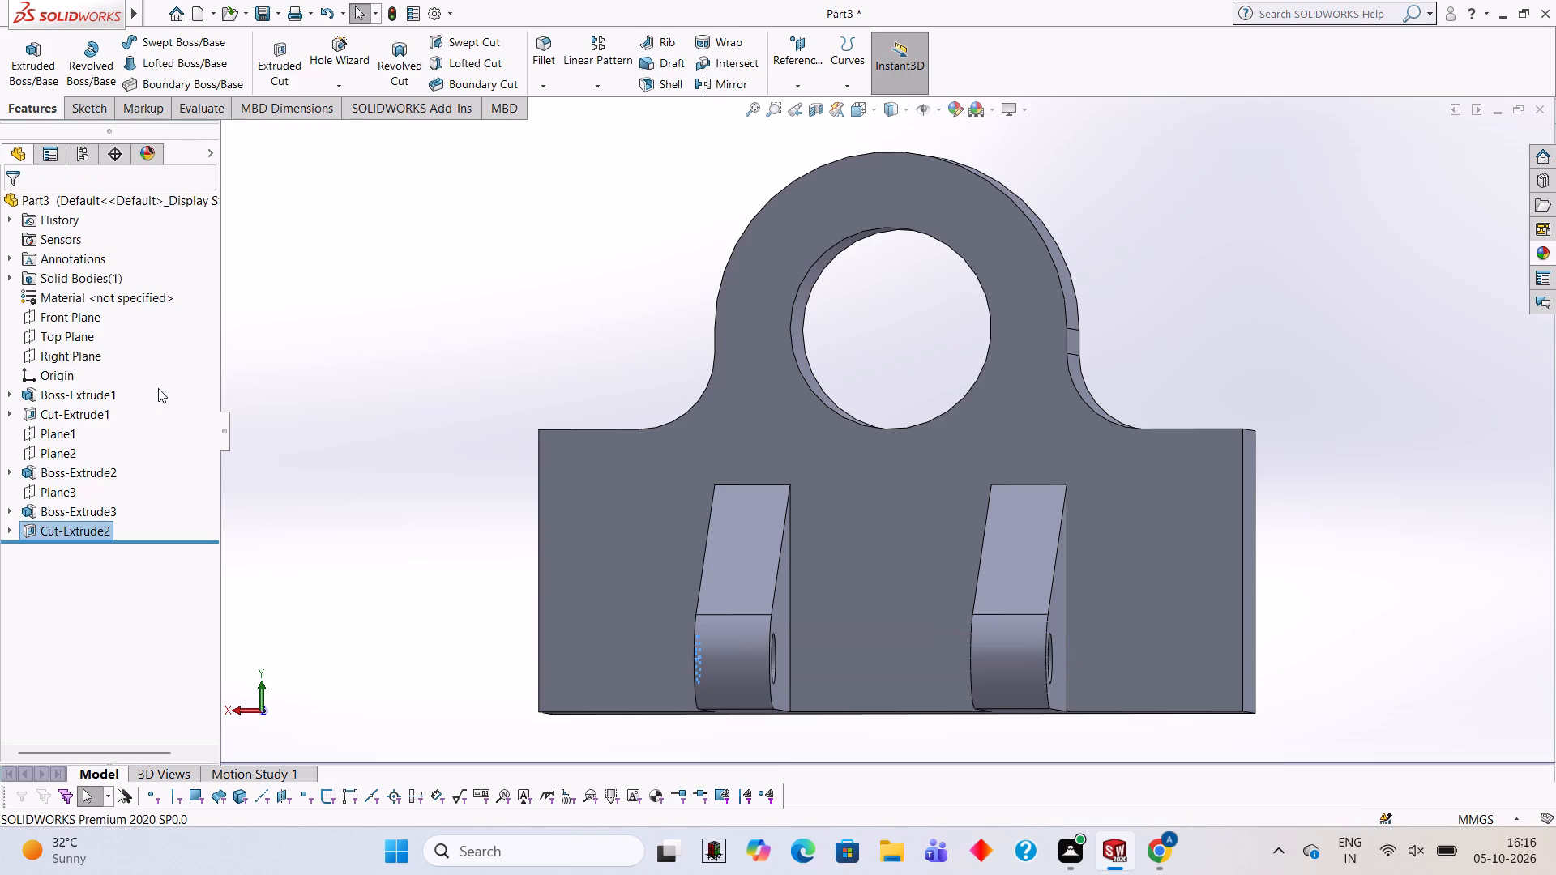
Examine the part from several angles, checking the holes through both ribs.
middle_click_drag(566, 437, 672, 475)
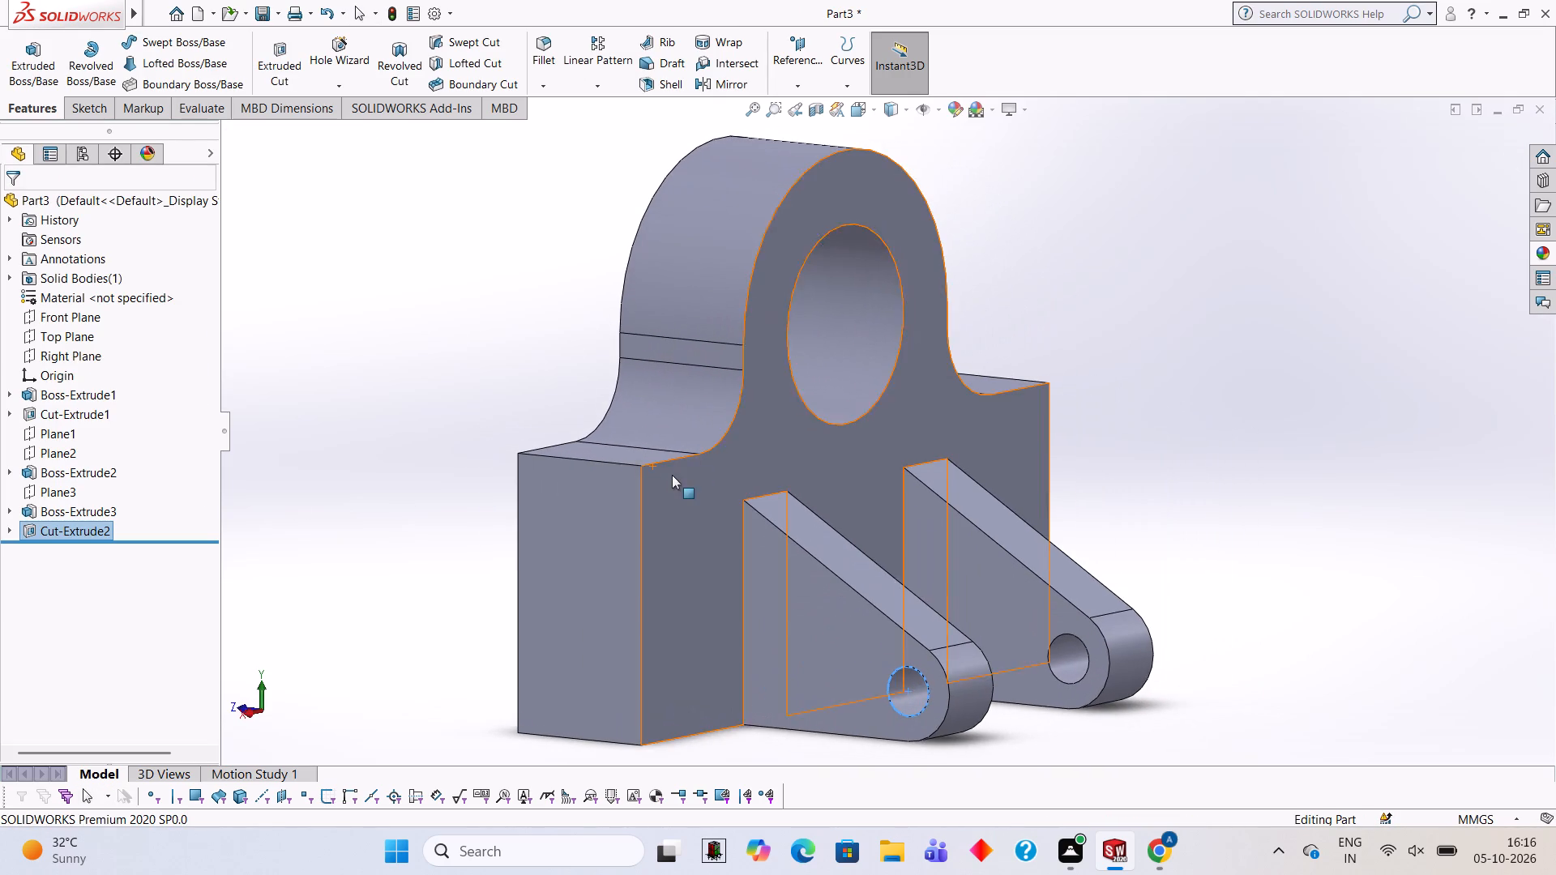
left_click(1126, 255)
middle_click_drag(1132, 279, 1042, 258)
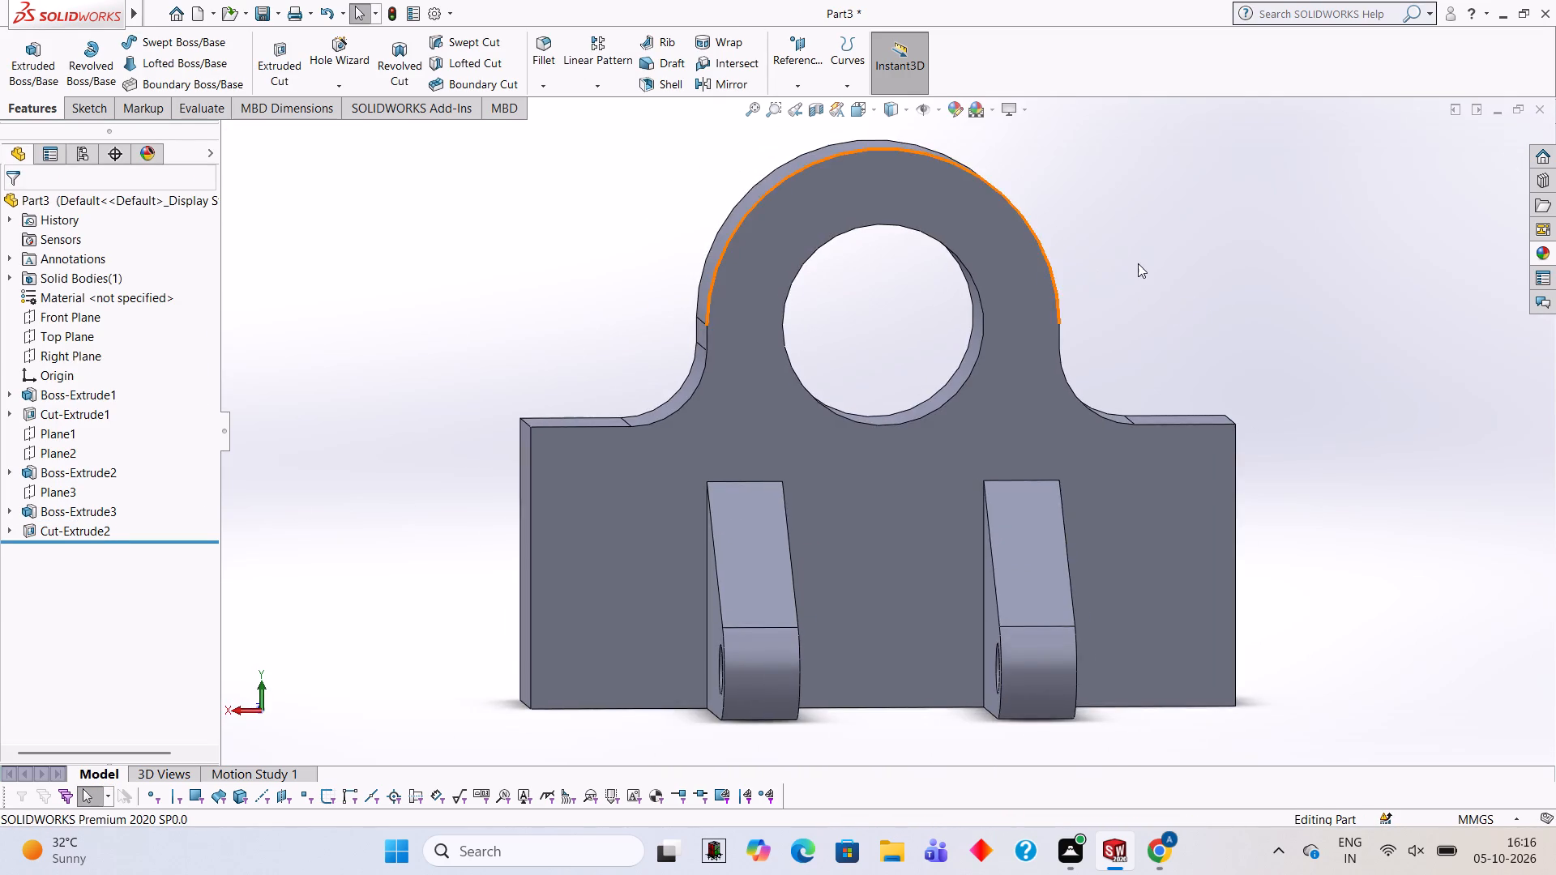
middle_click_drag(1139, 271, 1131, 309)
middle_click_drag(1159, 454, 1017, 476)
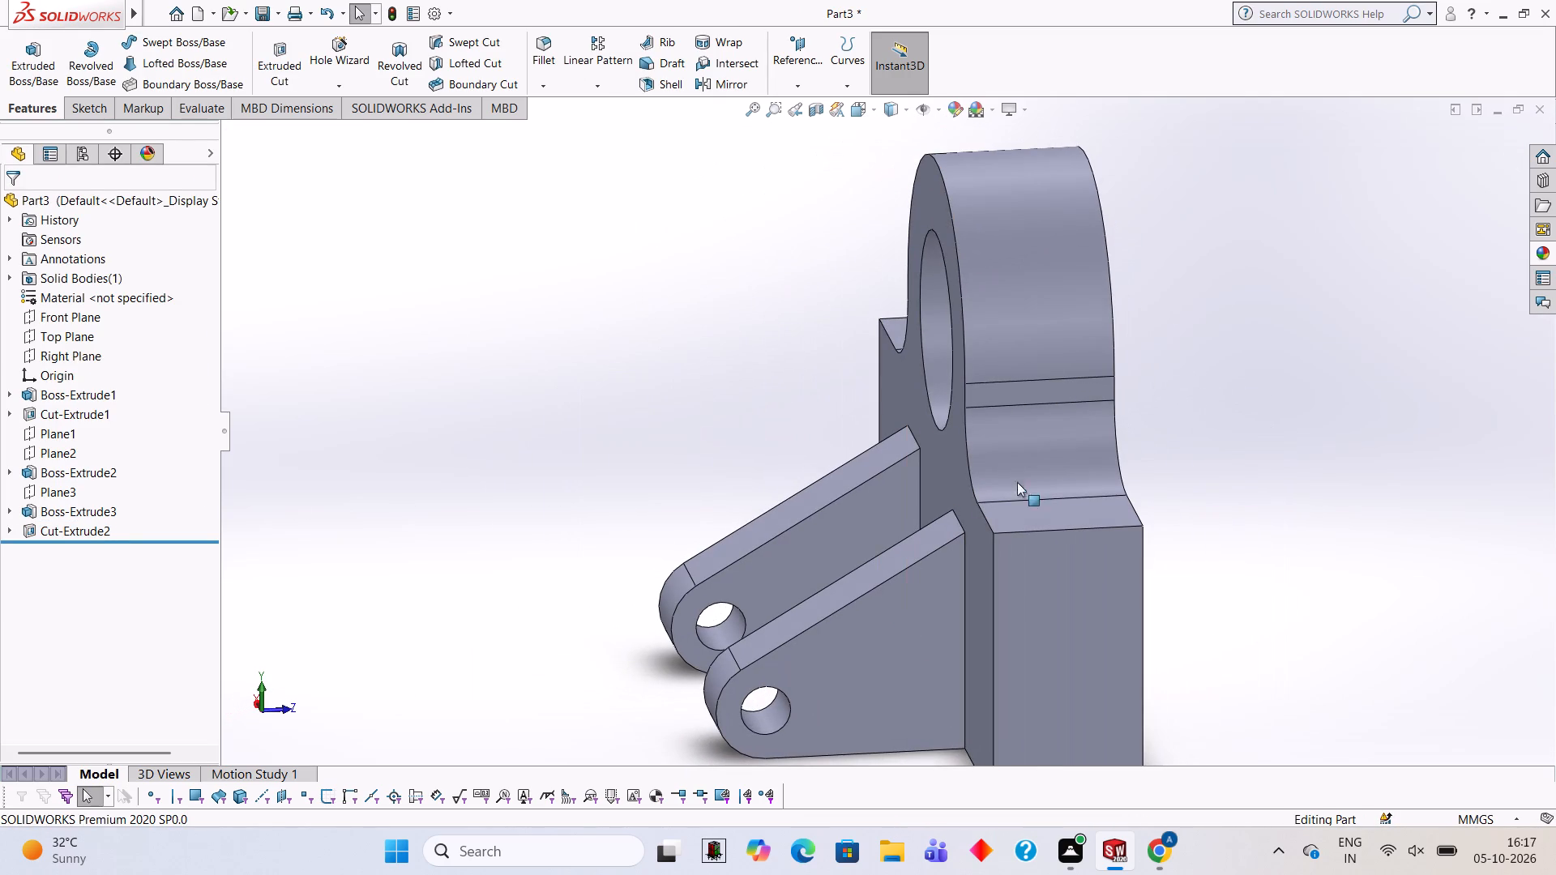
middle_click_drag(1028, 440, 1034, 413)
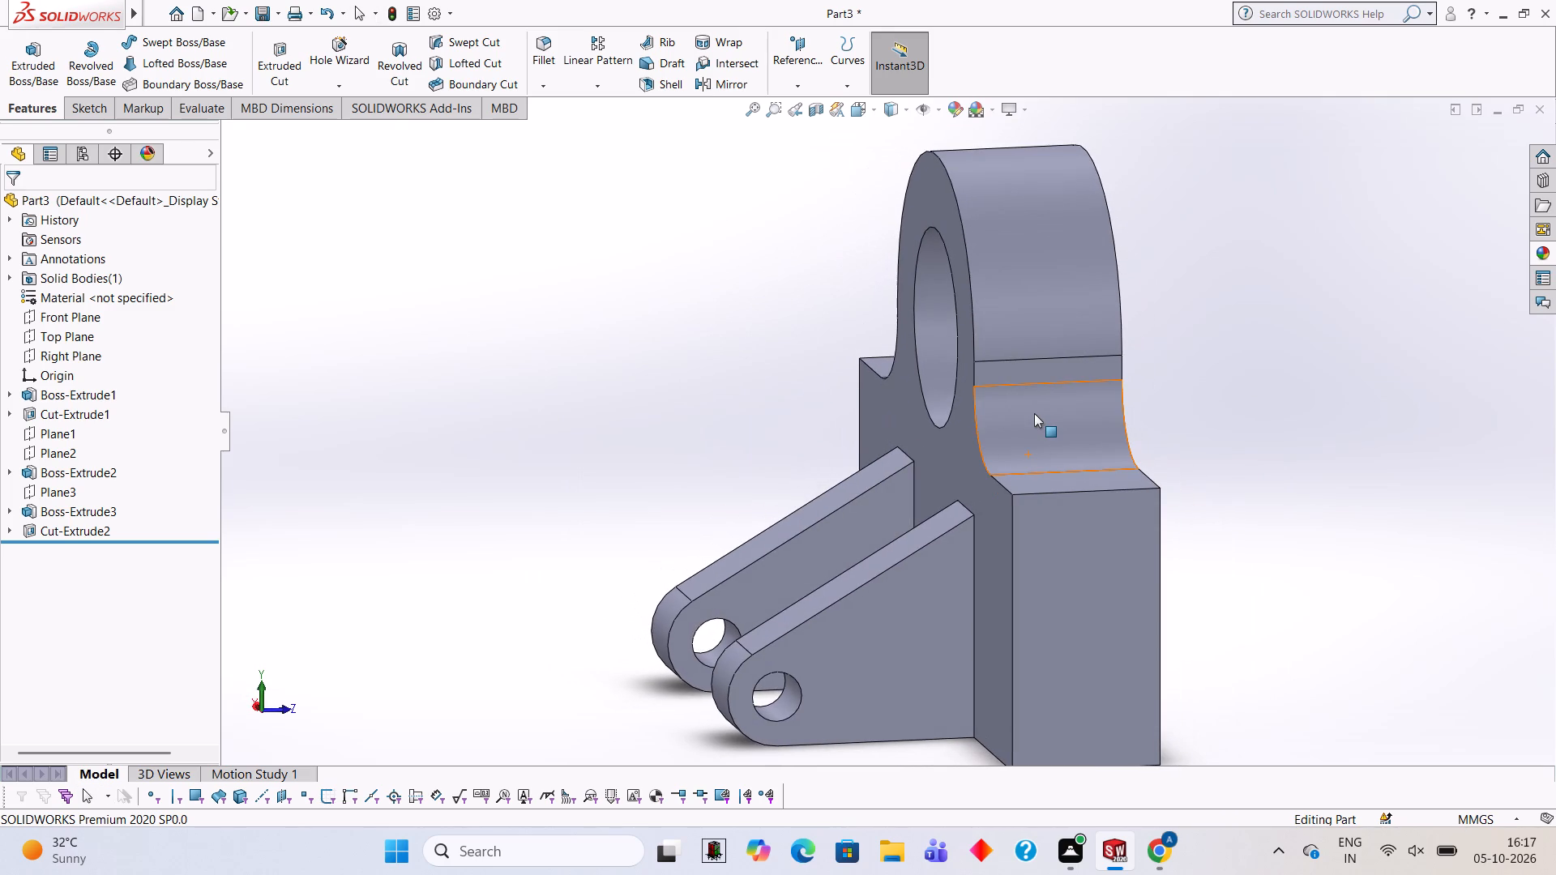
middle_click_drag(1067, 442, 1112, 474)
scroll(1032, 587, "up", 1)
middle_click_drag(1032, 587, 1056, 600)
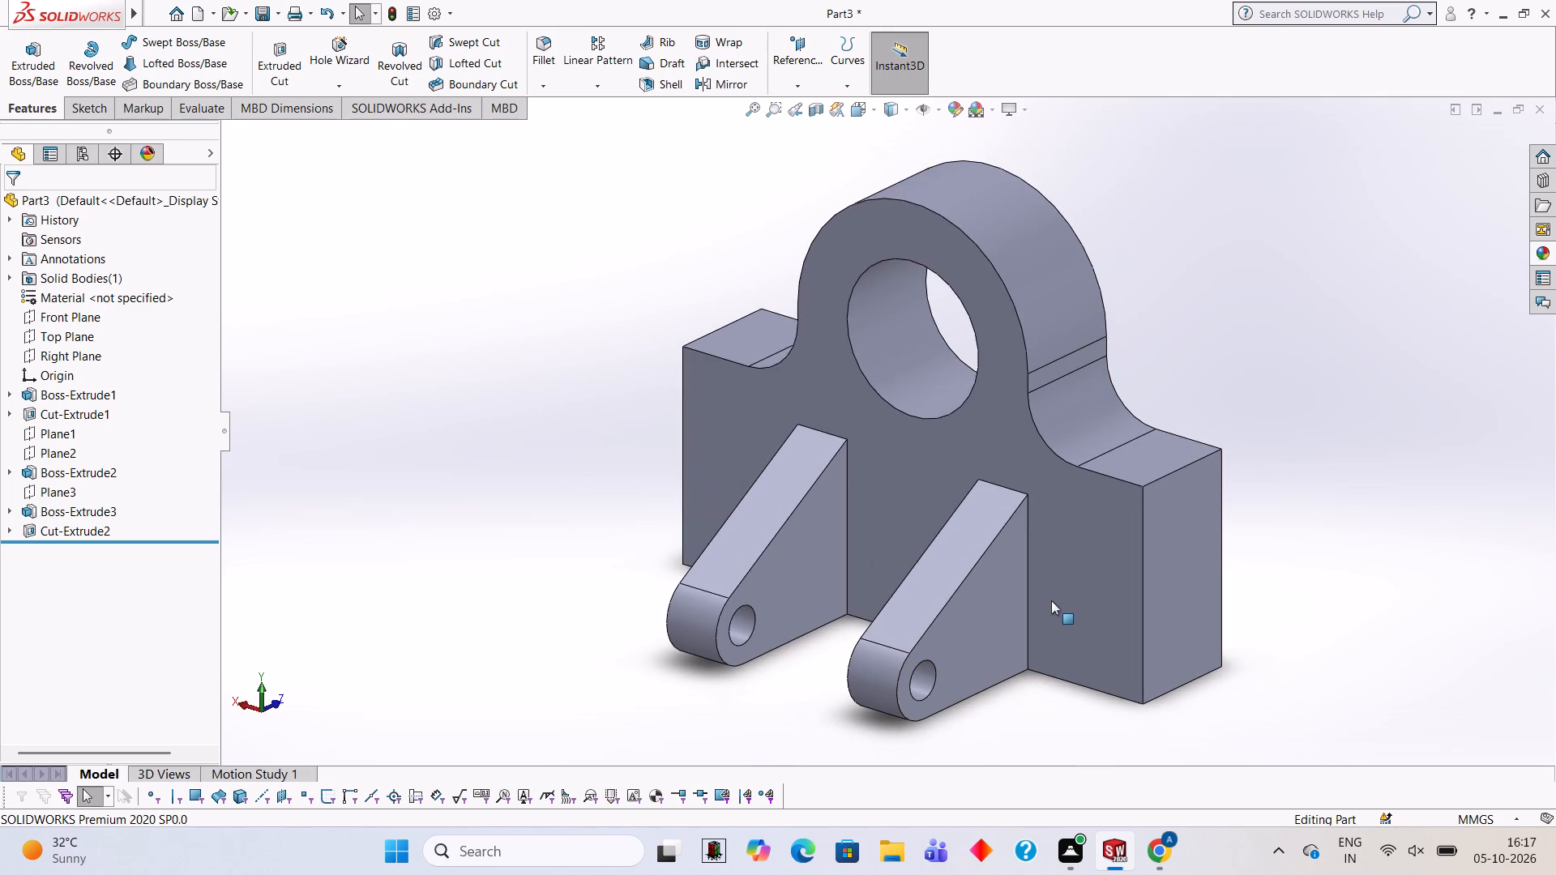
middle_click_drag(1012, 588, 1079, 529)
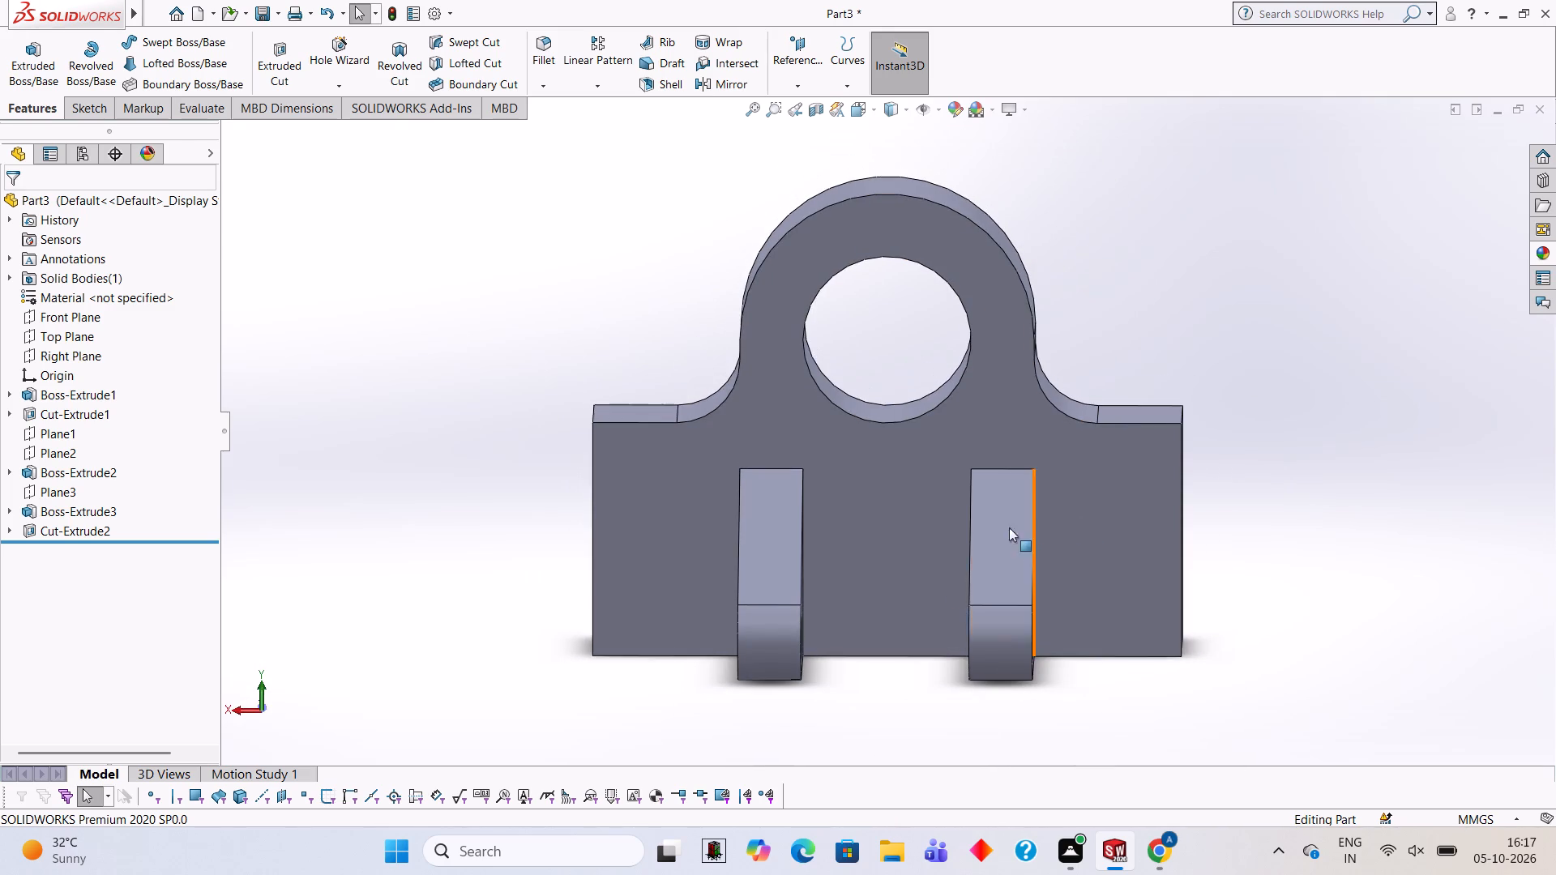
middle_click_drag(908, 580, 998, 621)
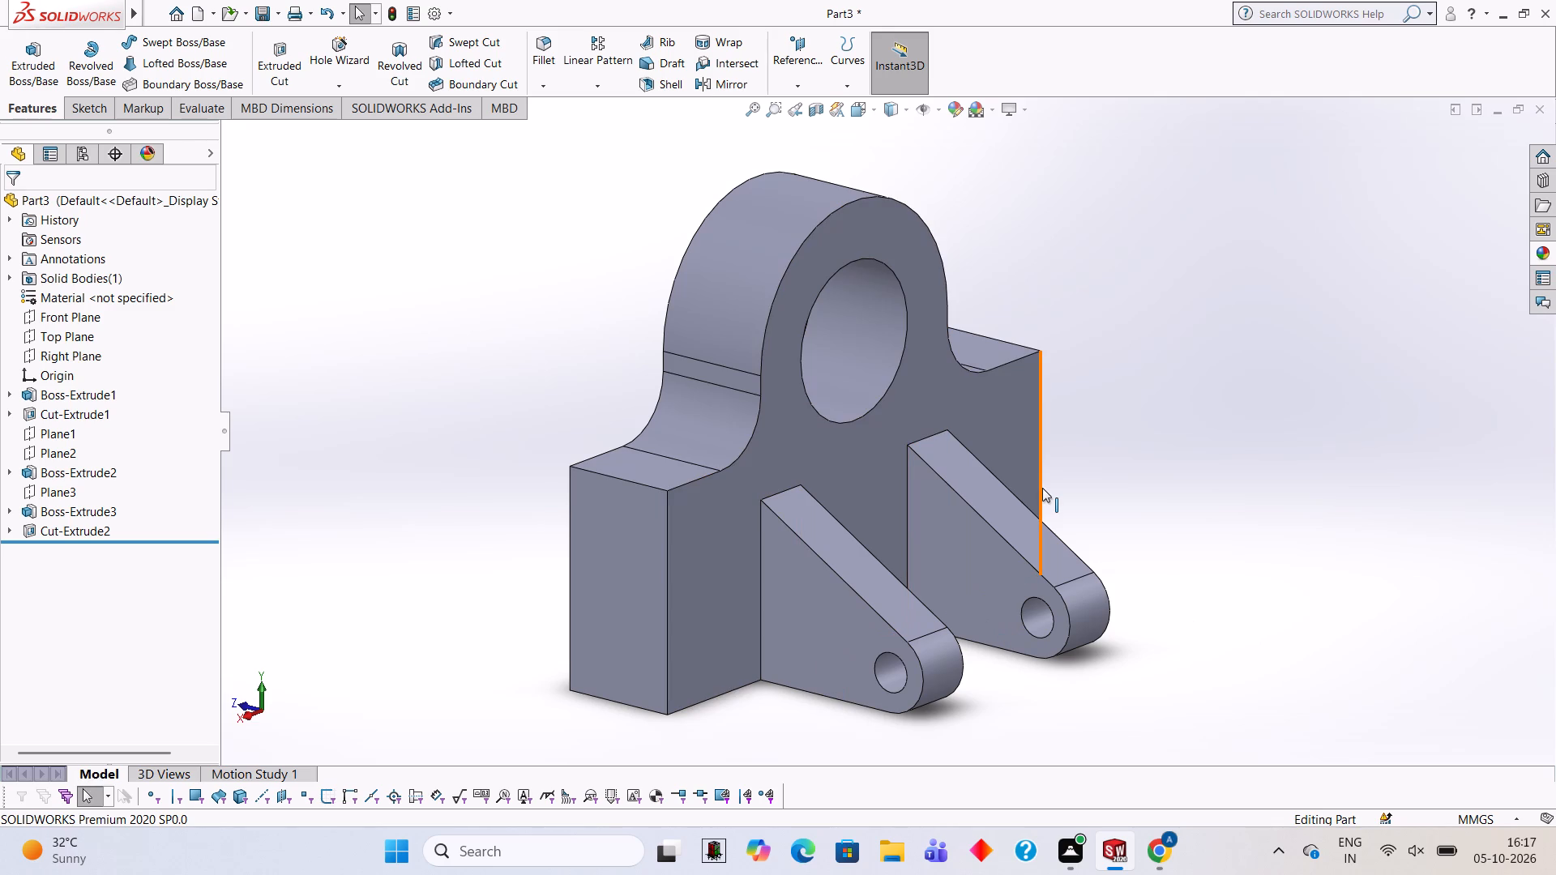
Open a new sketch on the body's large face that carries the ribs, viewed normal to it.
left_click(690, 561)
left_click(750, 516)
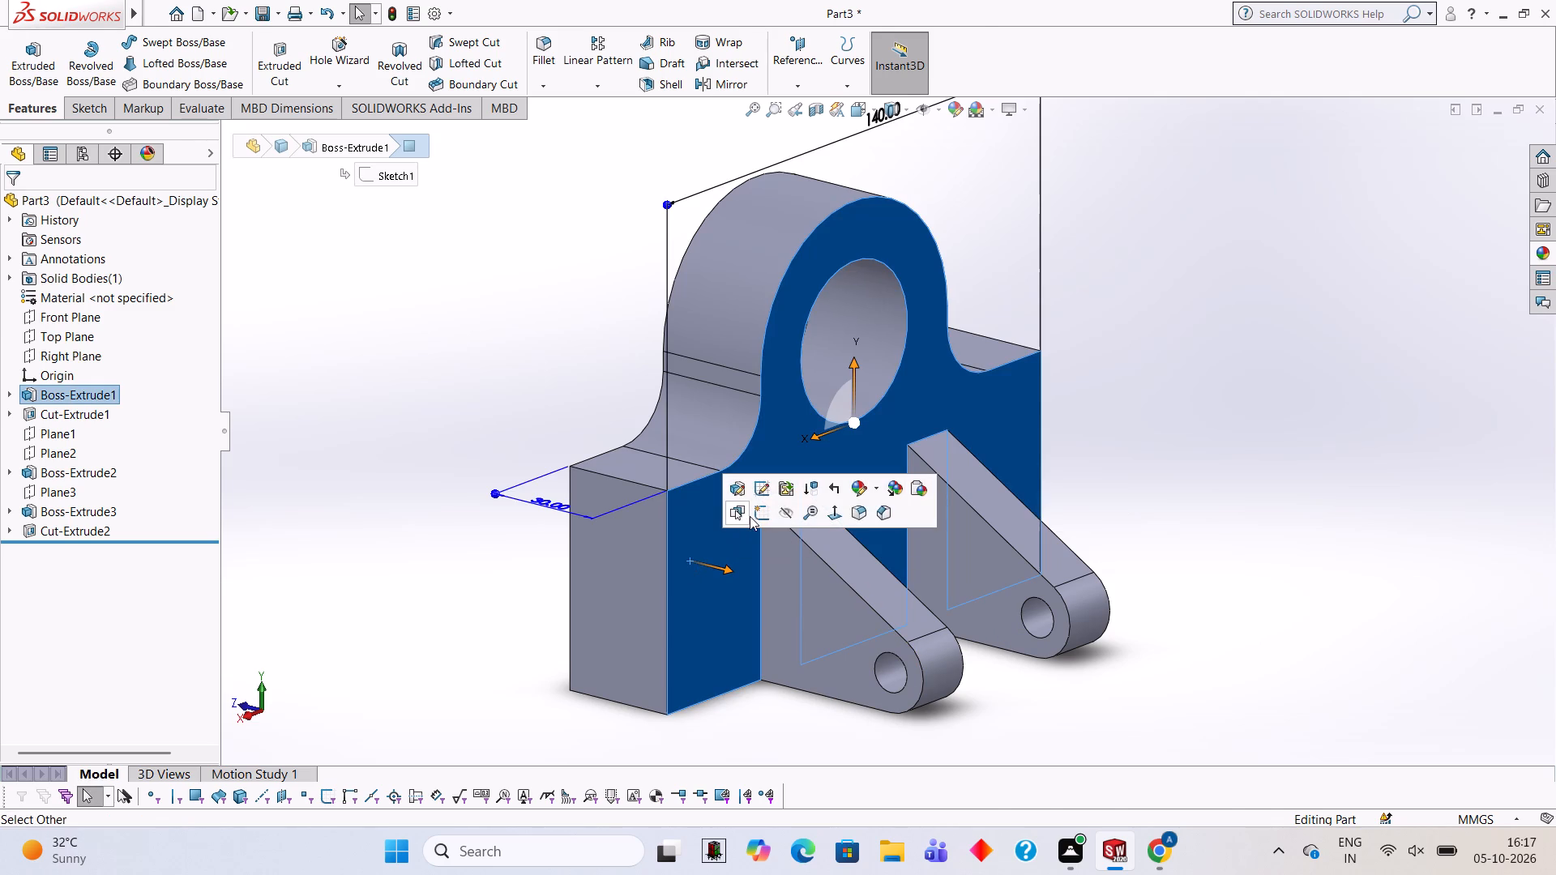
key("ctrl+8")
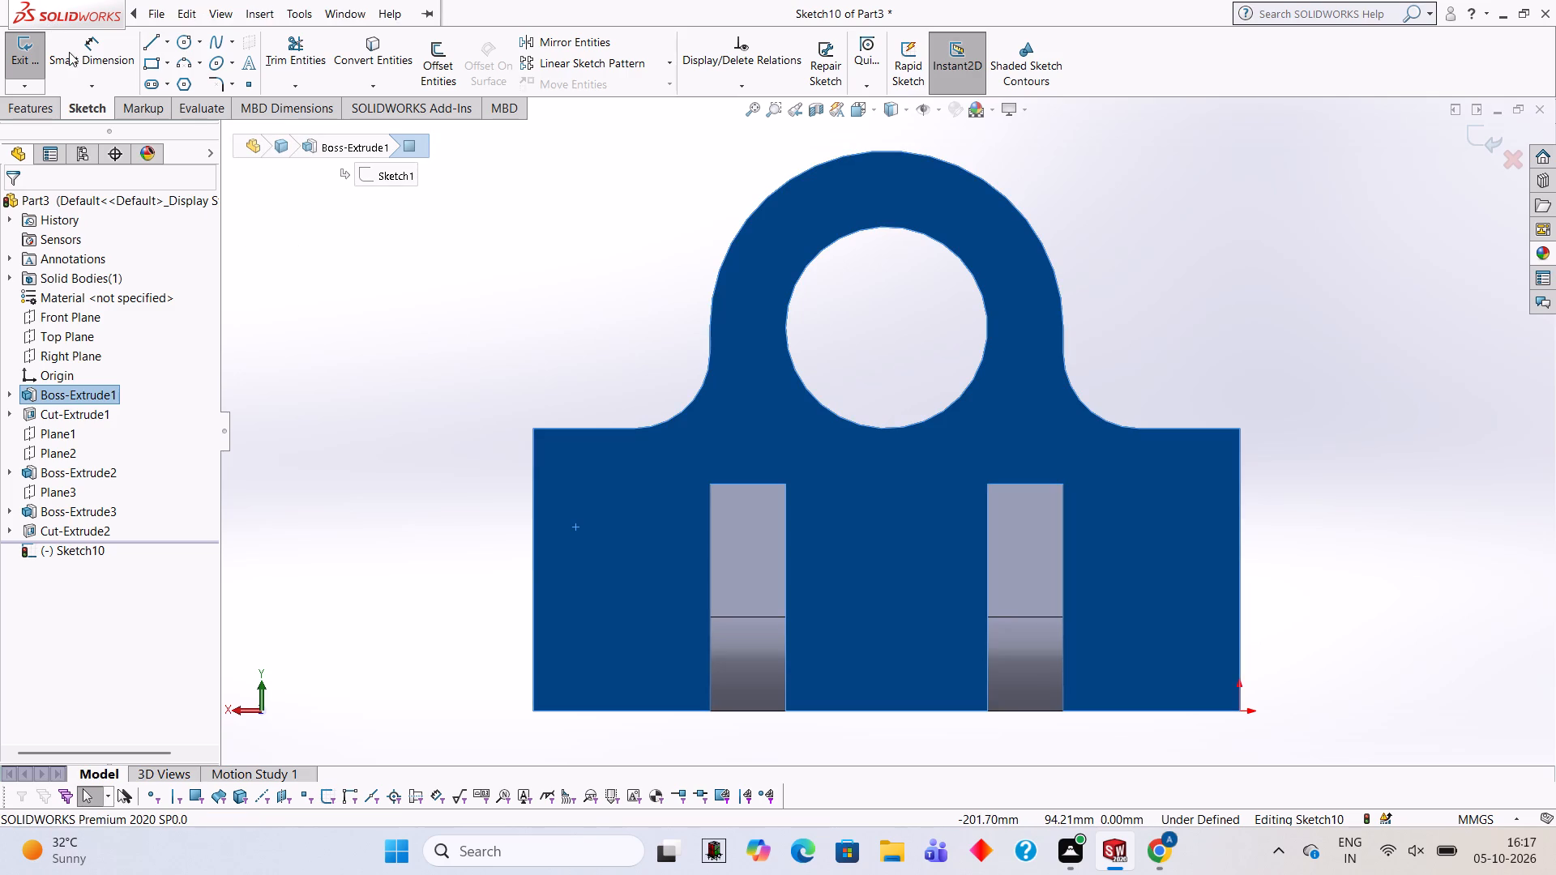
Sketch two circles of 5 mm radius on the face, one between each rib and the body's adjacent outer side edge.
left_click(186, 39)
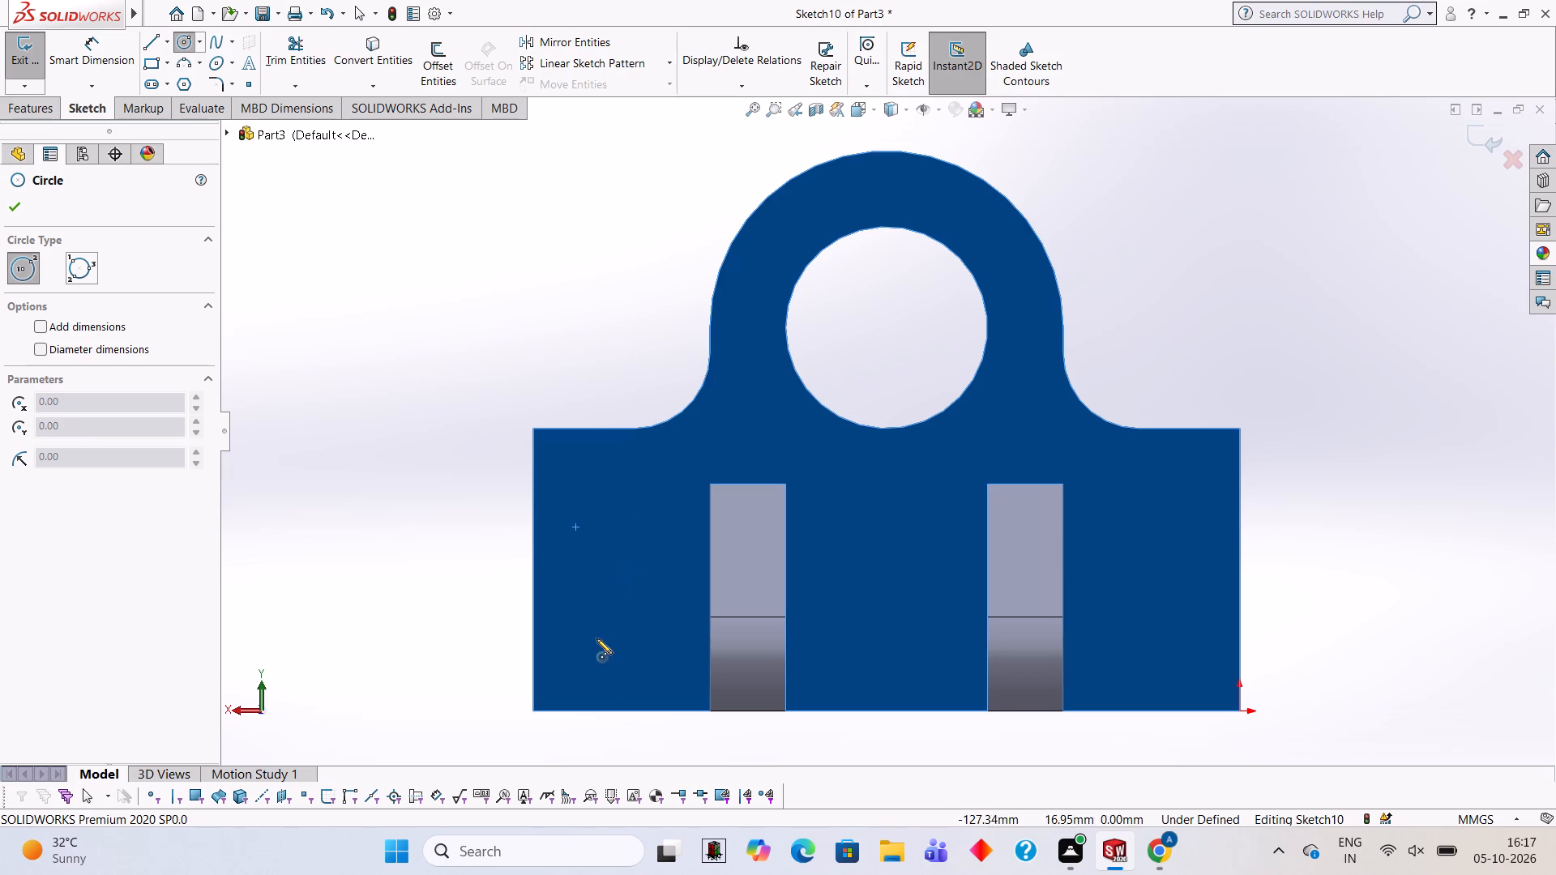
left_click(618, 586)
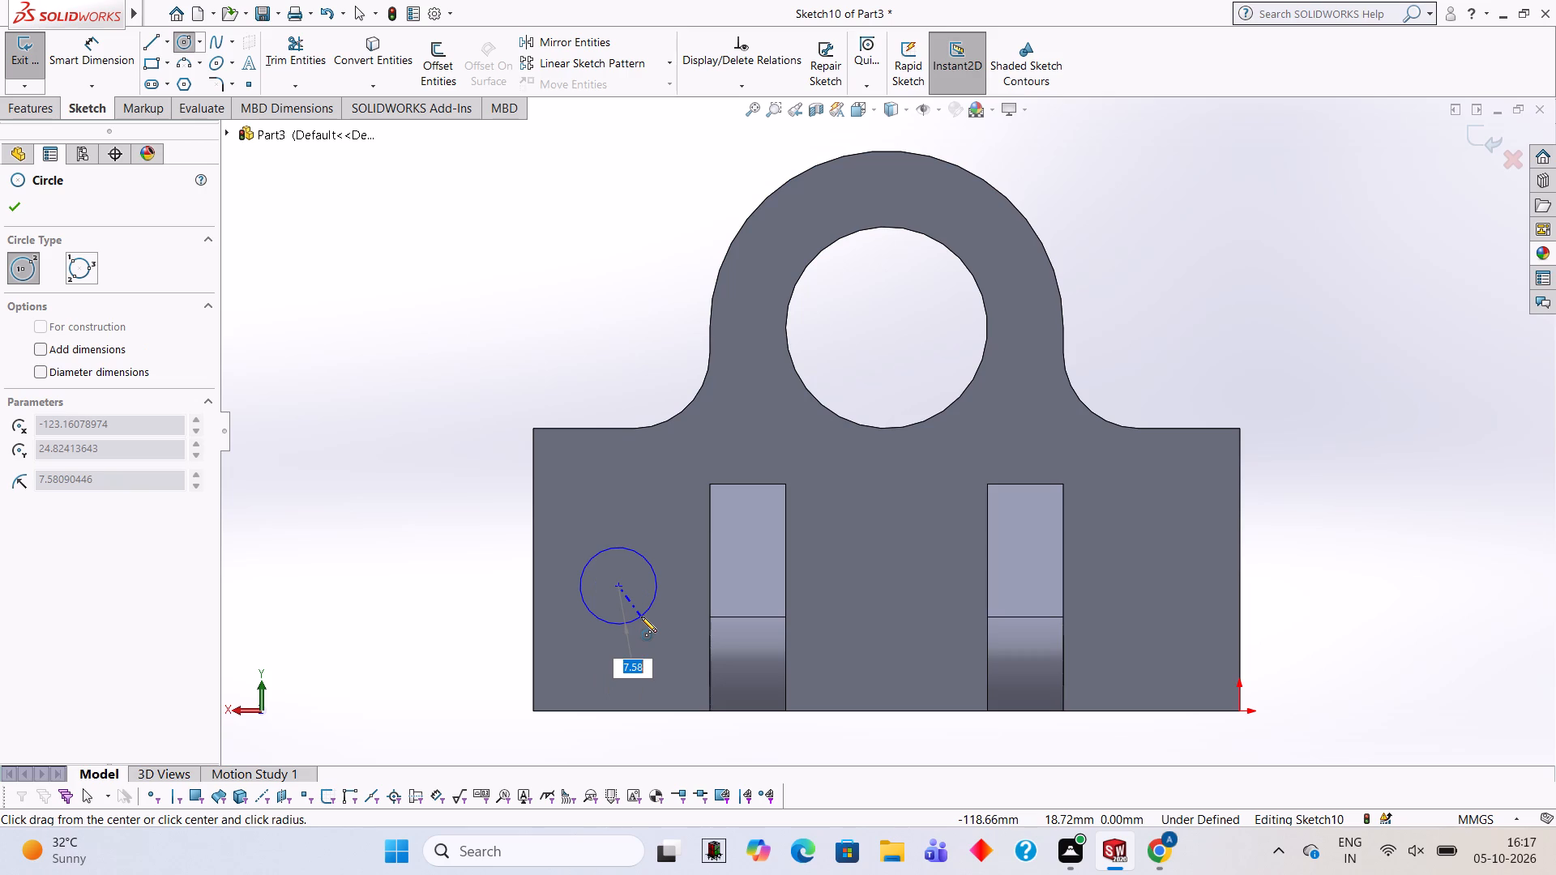
key("5")
key("Return")
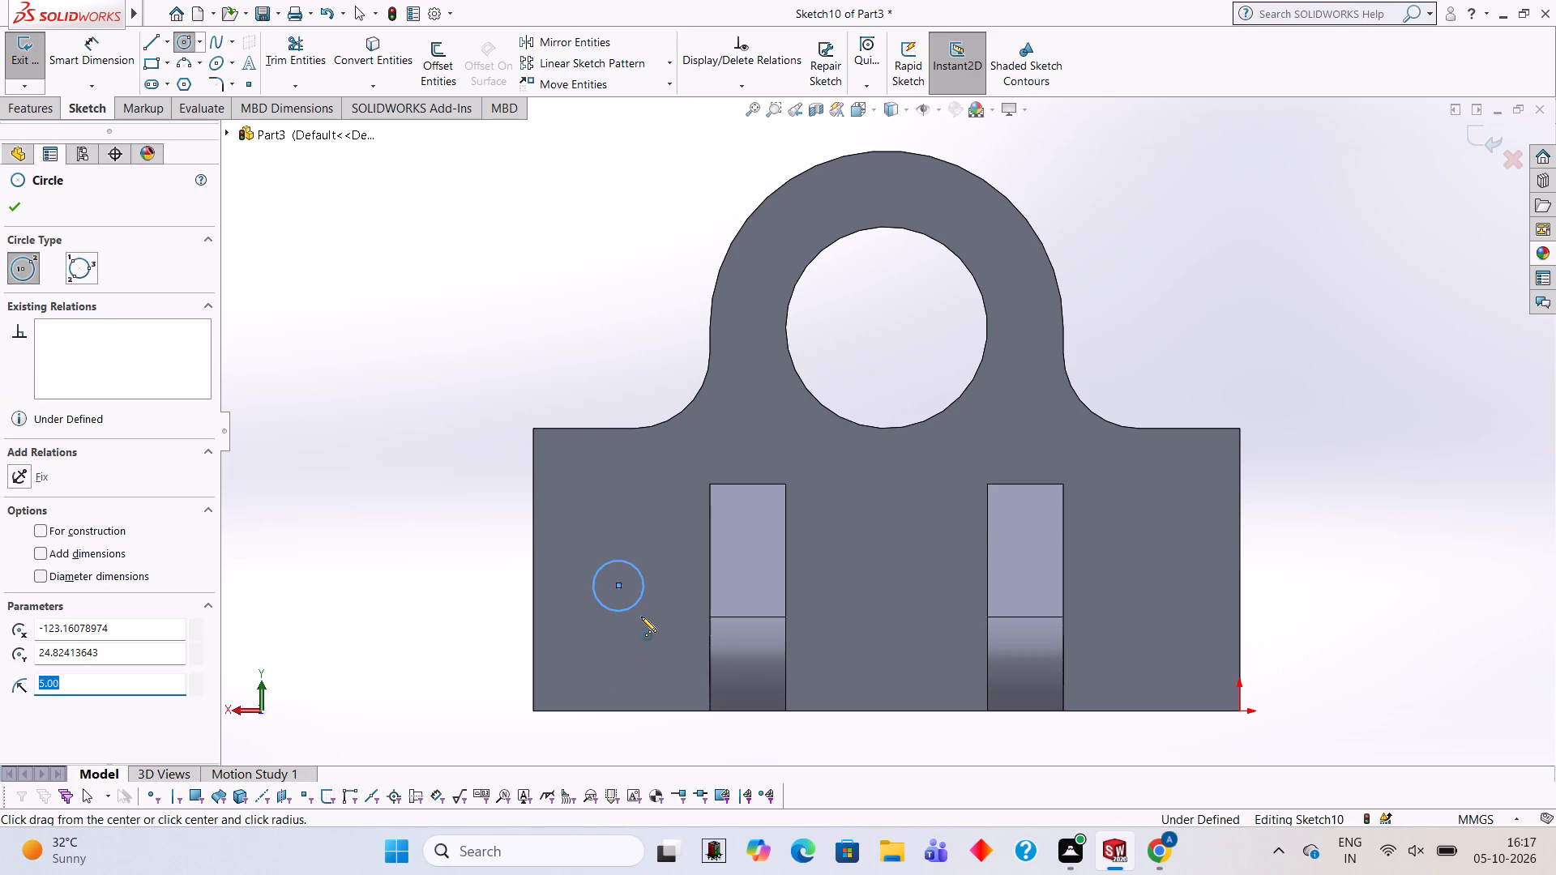
left_click(1165, 597)
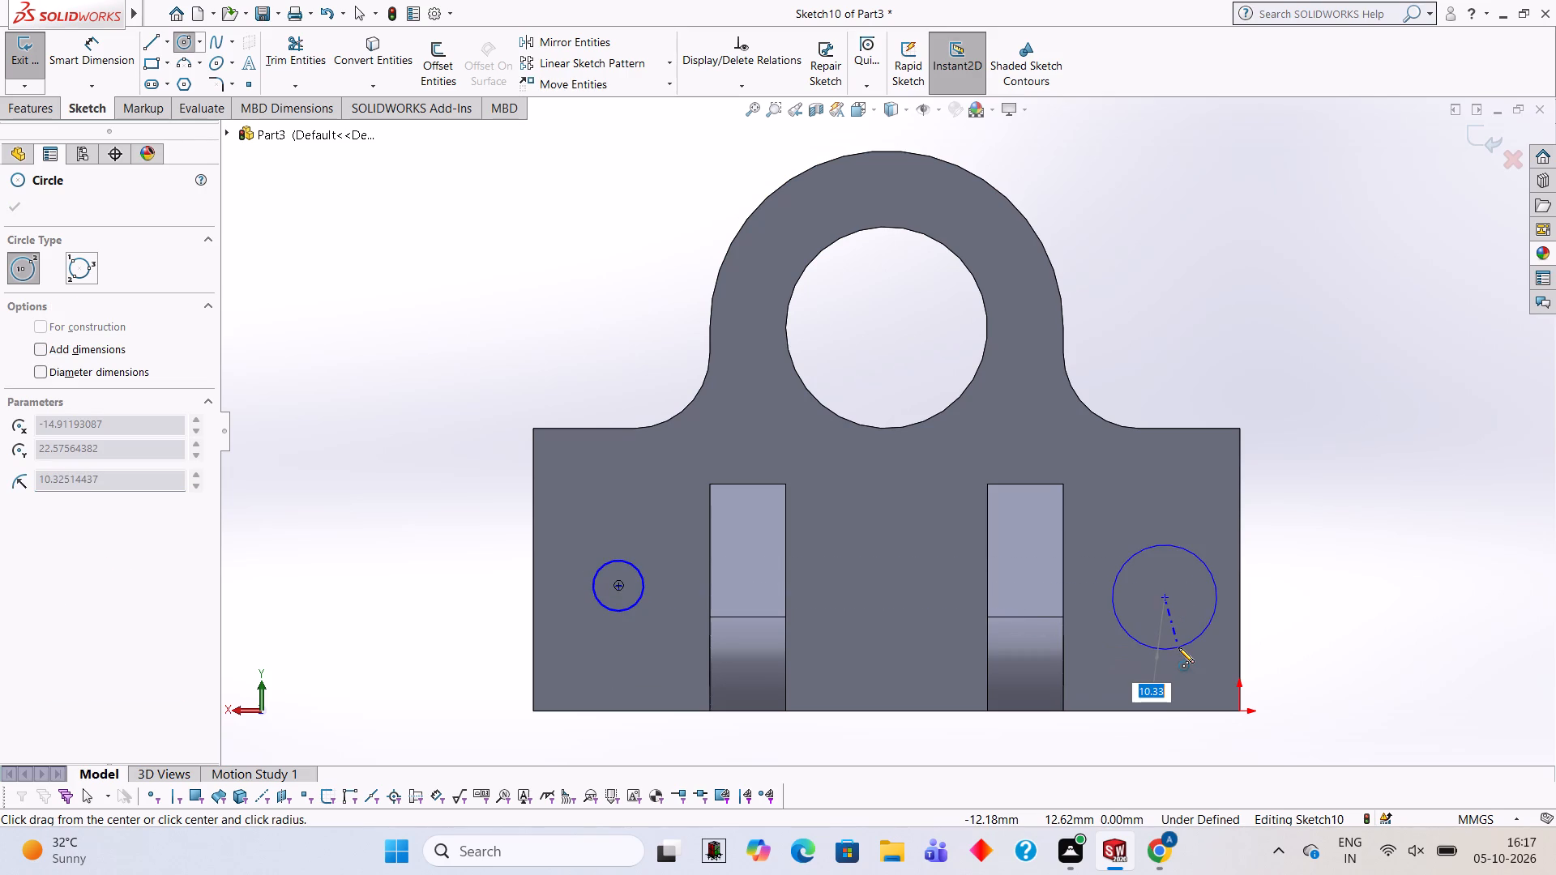
key("5")
key("Return")
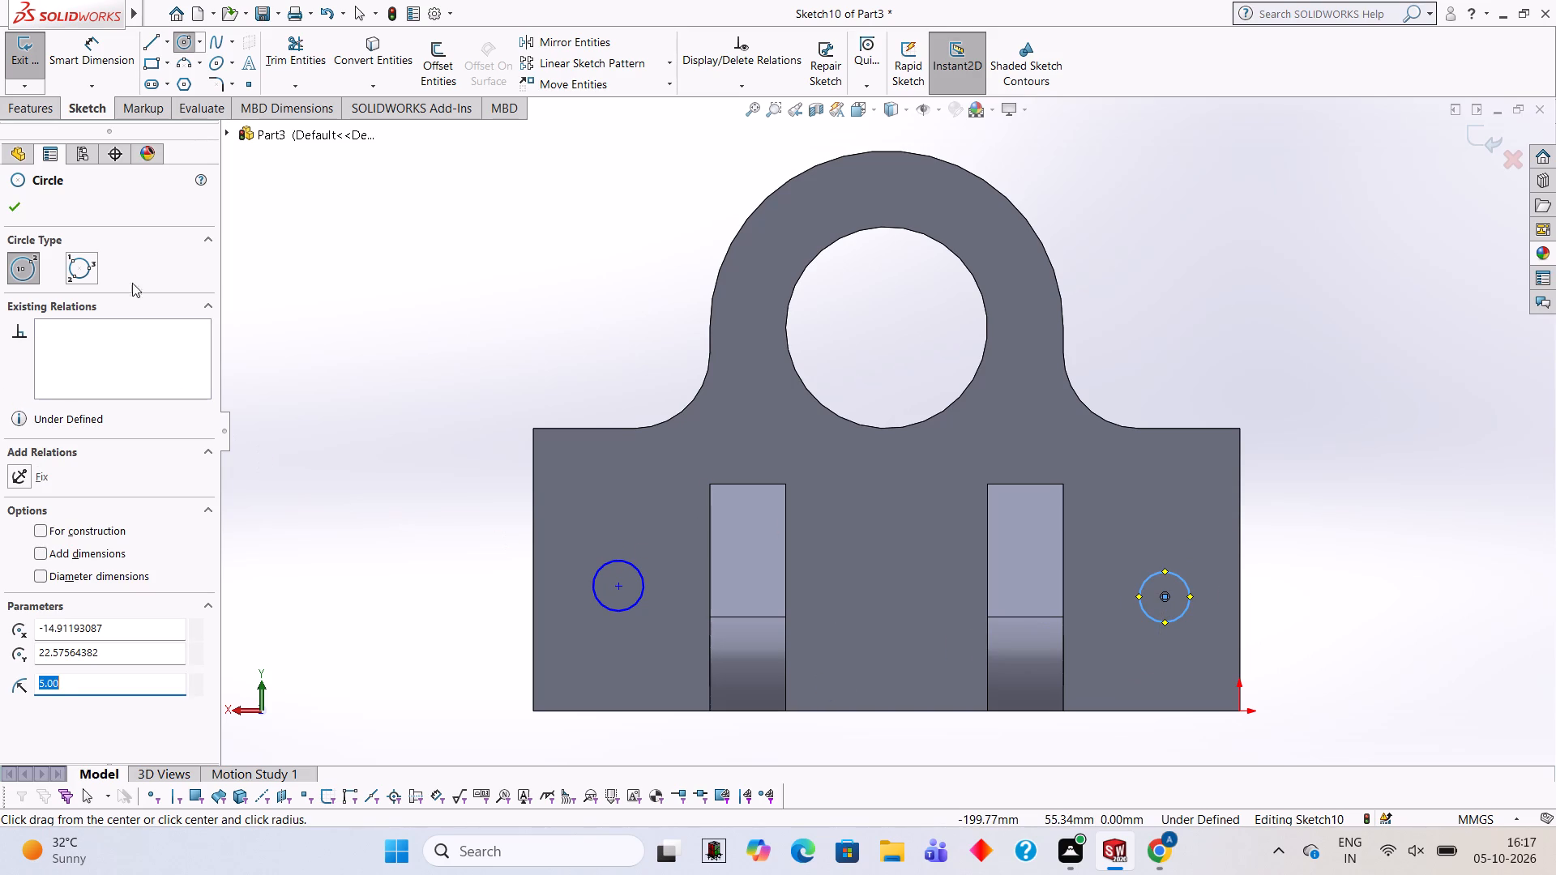
Dimension the centres of both circles 28 mm above the body's straight bottom edge.
left_click(121, 47)
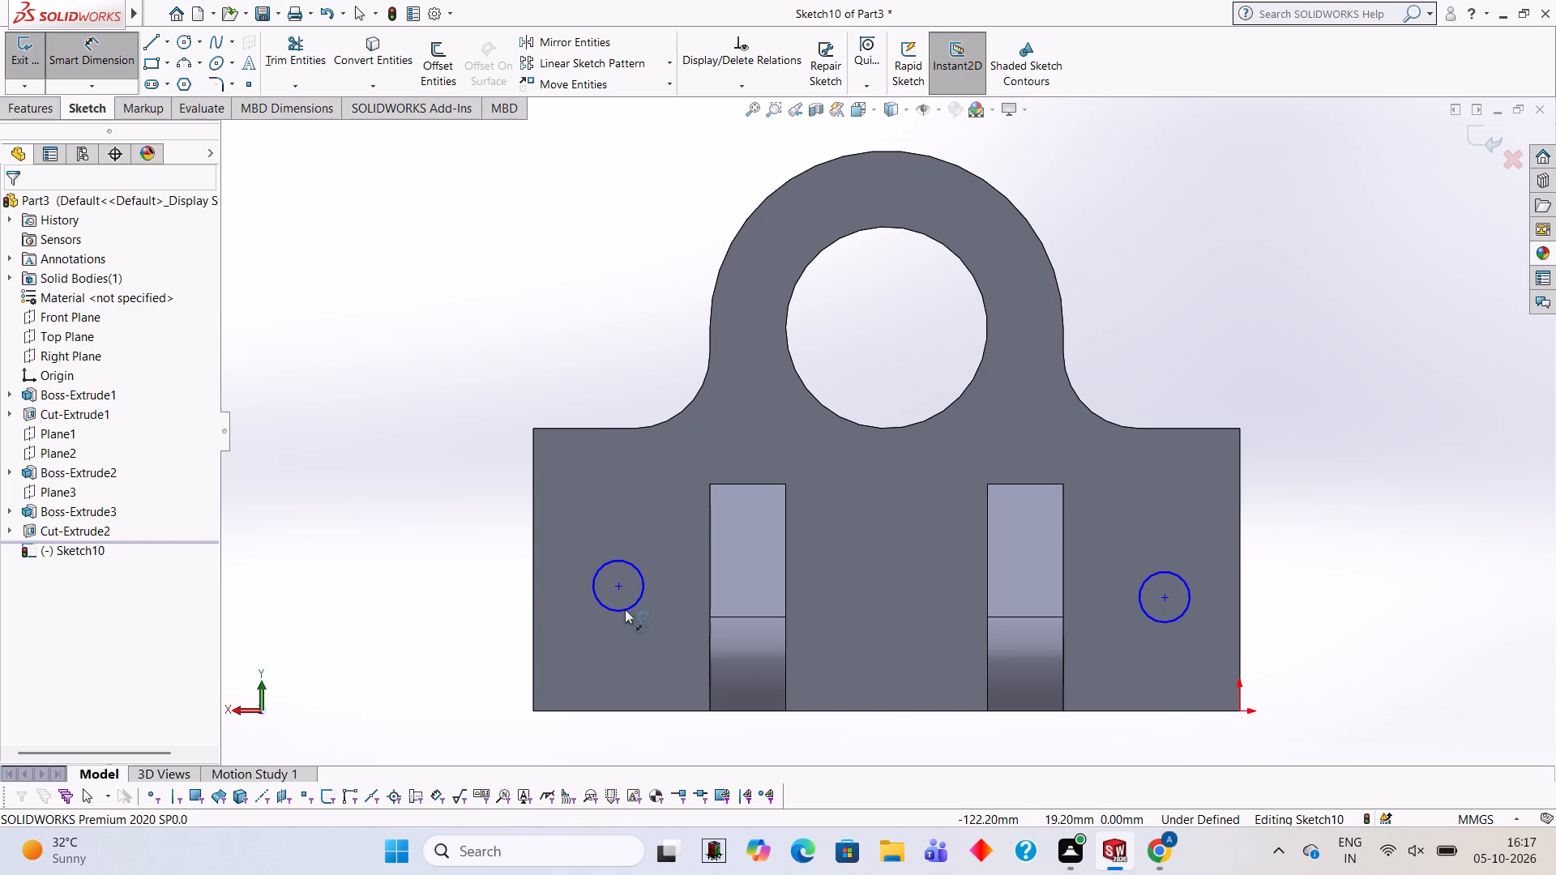
left_click(616, 585)
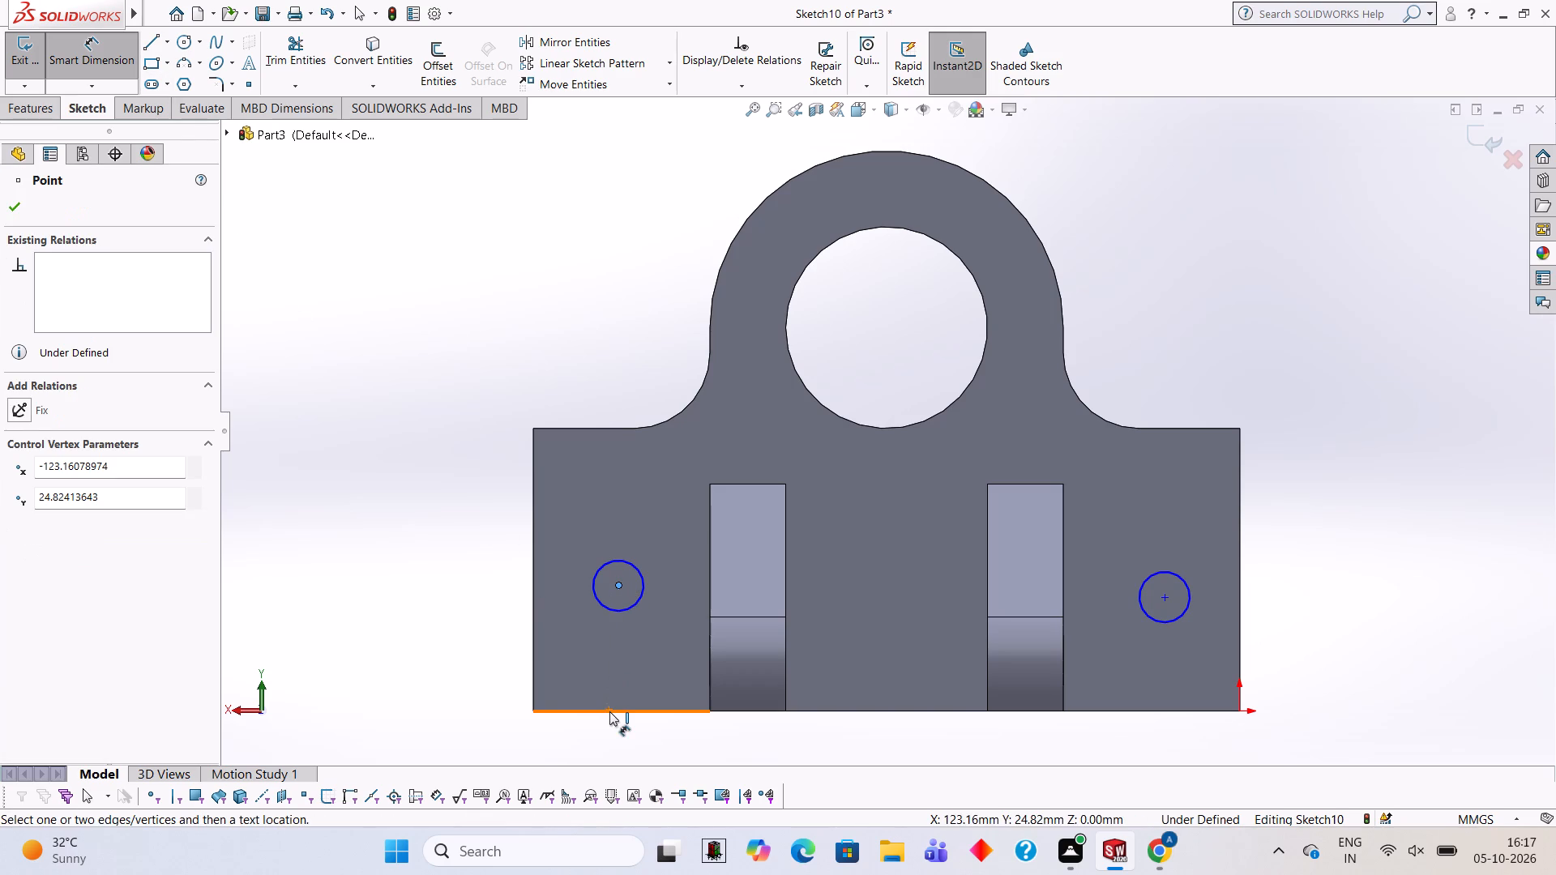
left_click(609, 711)
left_click(453, 631)
type("228")
key("BackSpace")
key("BackSpace")
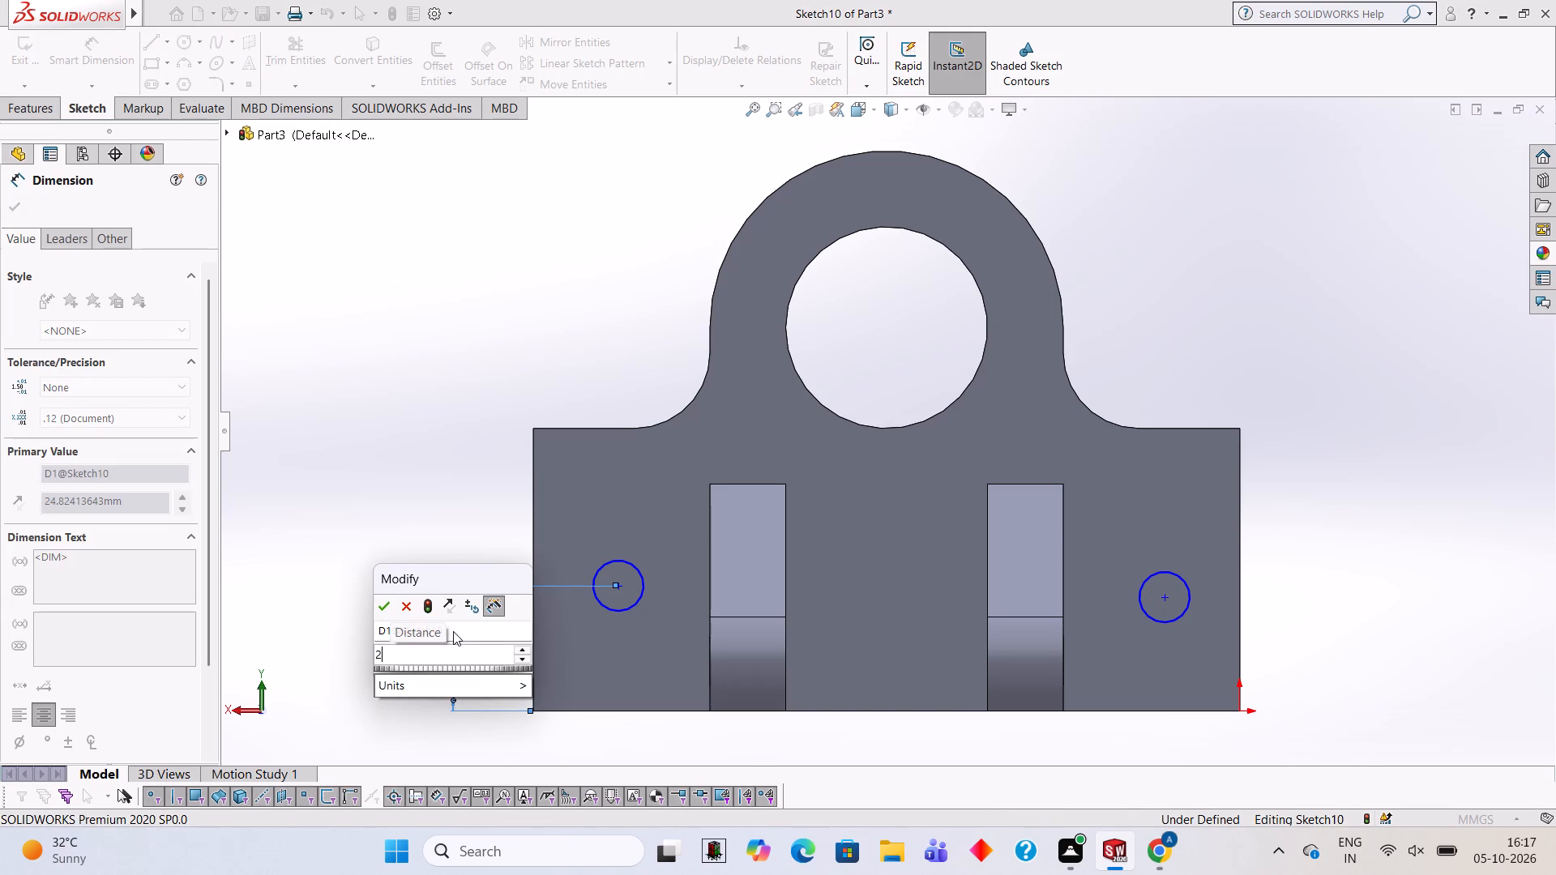
key("8")
key("Return")
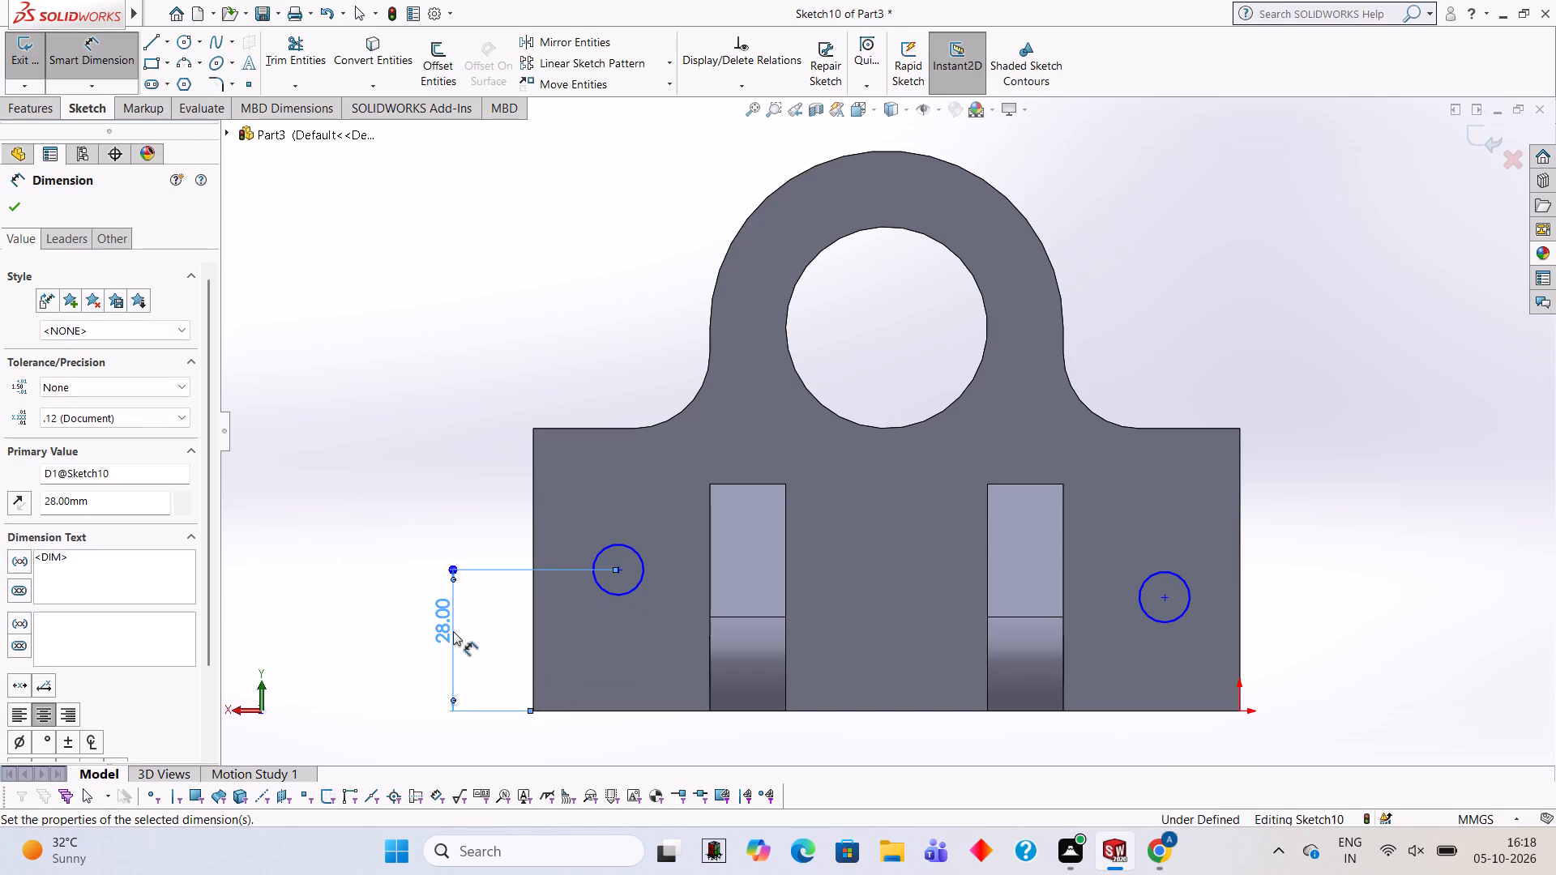
left_click(1164, 595)
left_click(1164, 713)
left_click(1315, 608)
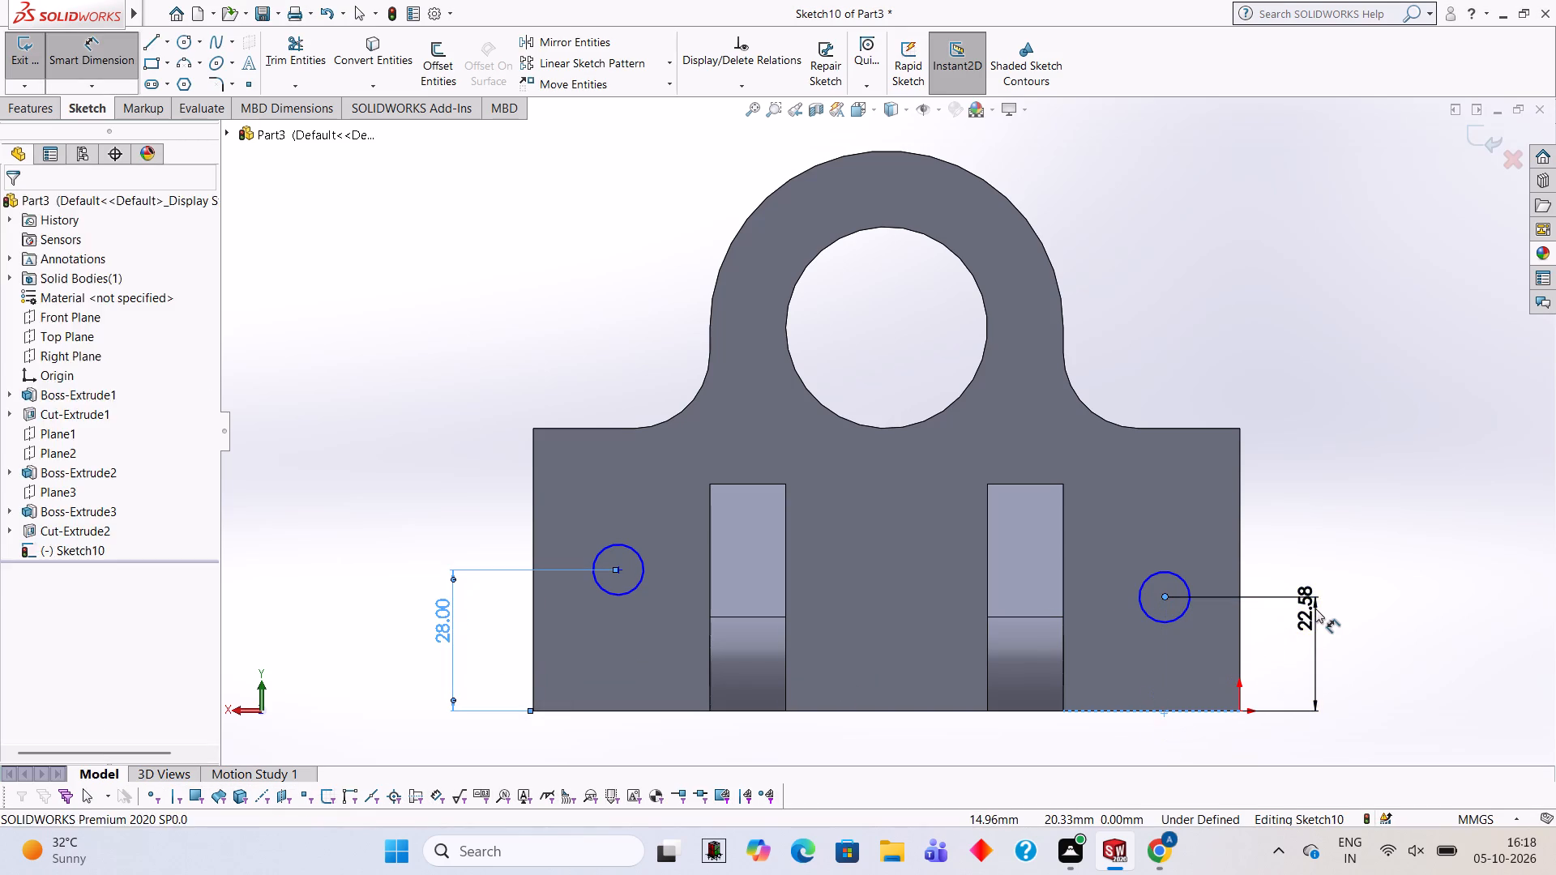
type("28")
key("Return")
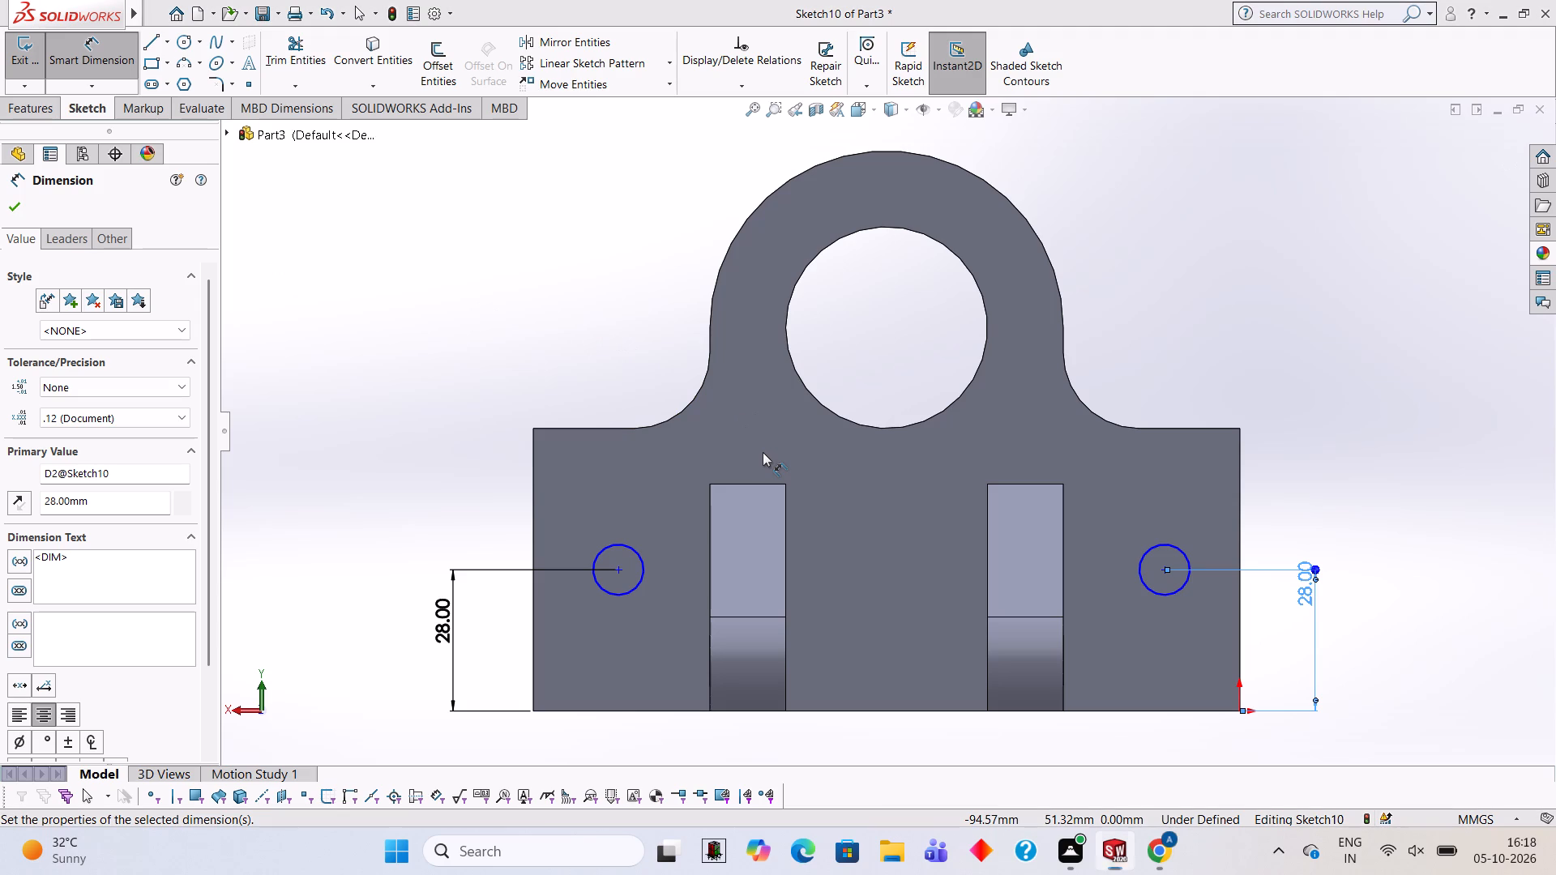
In Calculator, work out half the difference between 140 and 108 for the circles' side offset.
type("140")
key("minus")
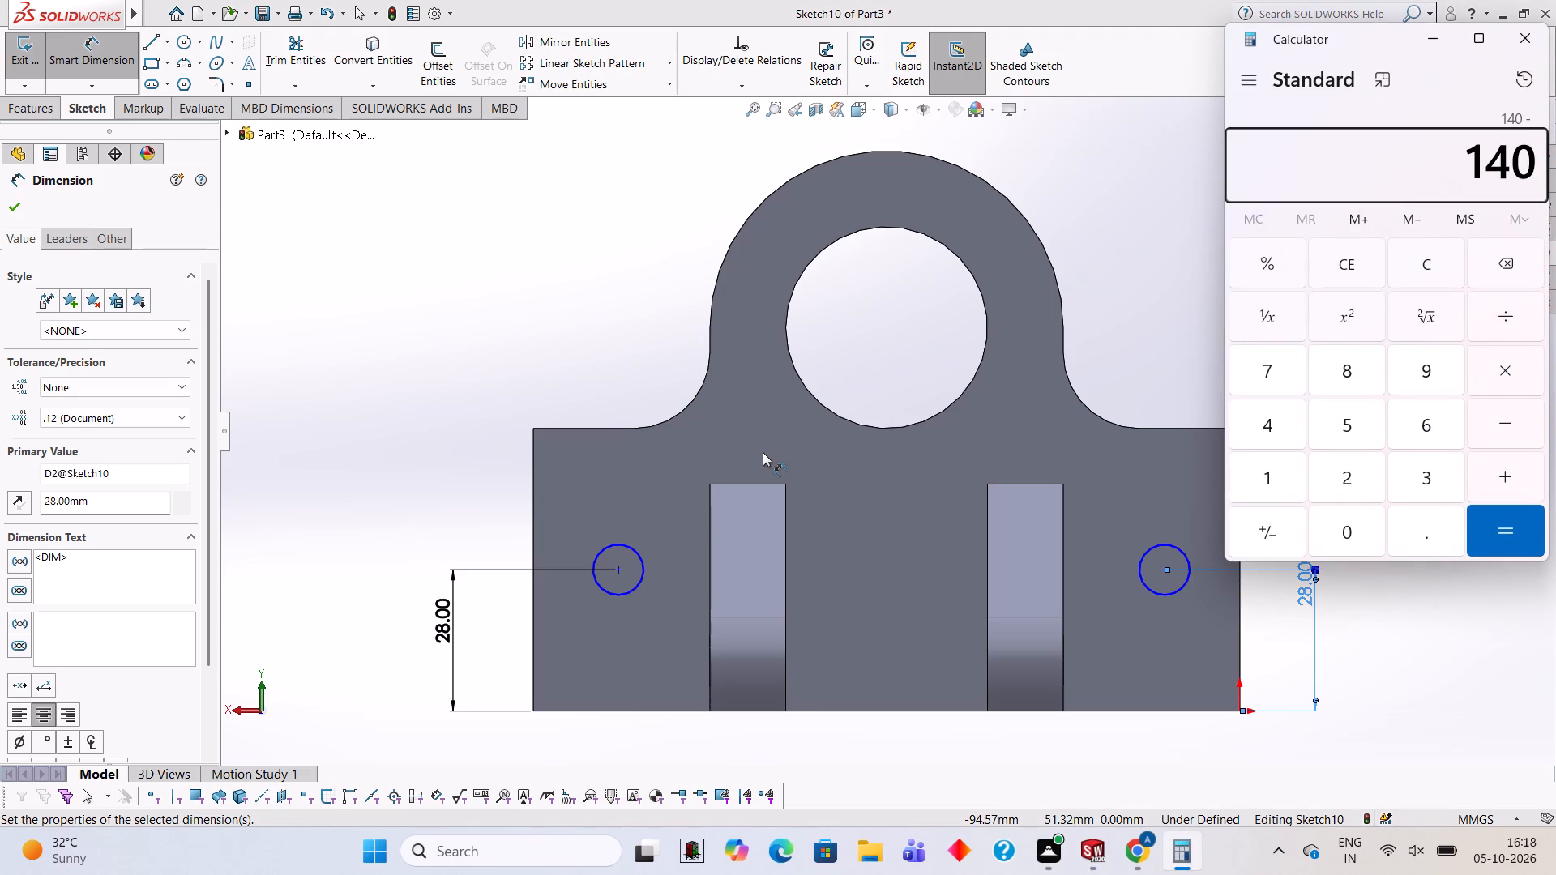
type("108")
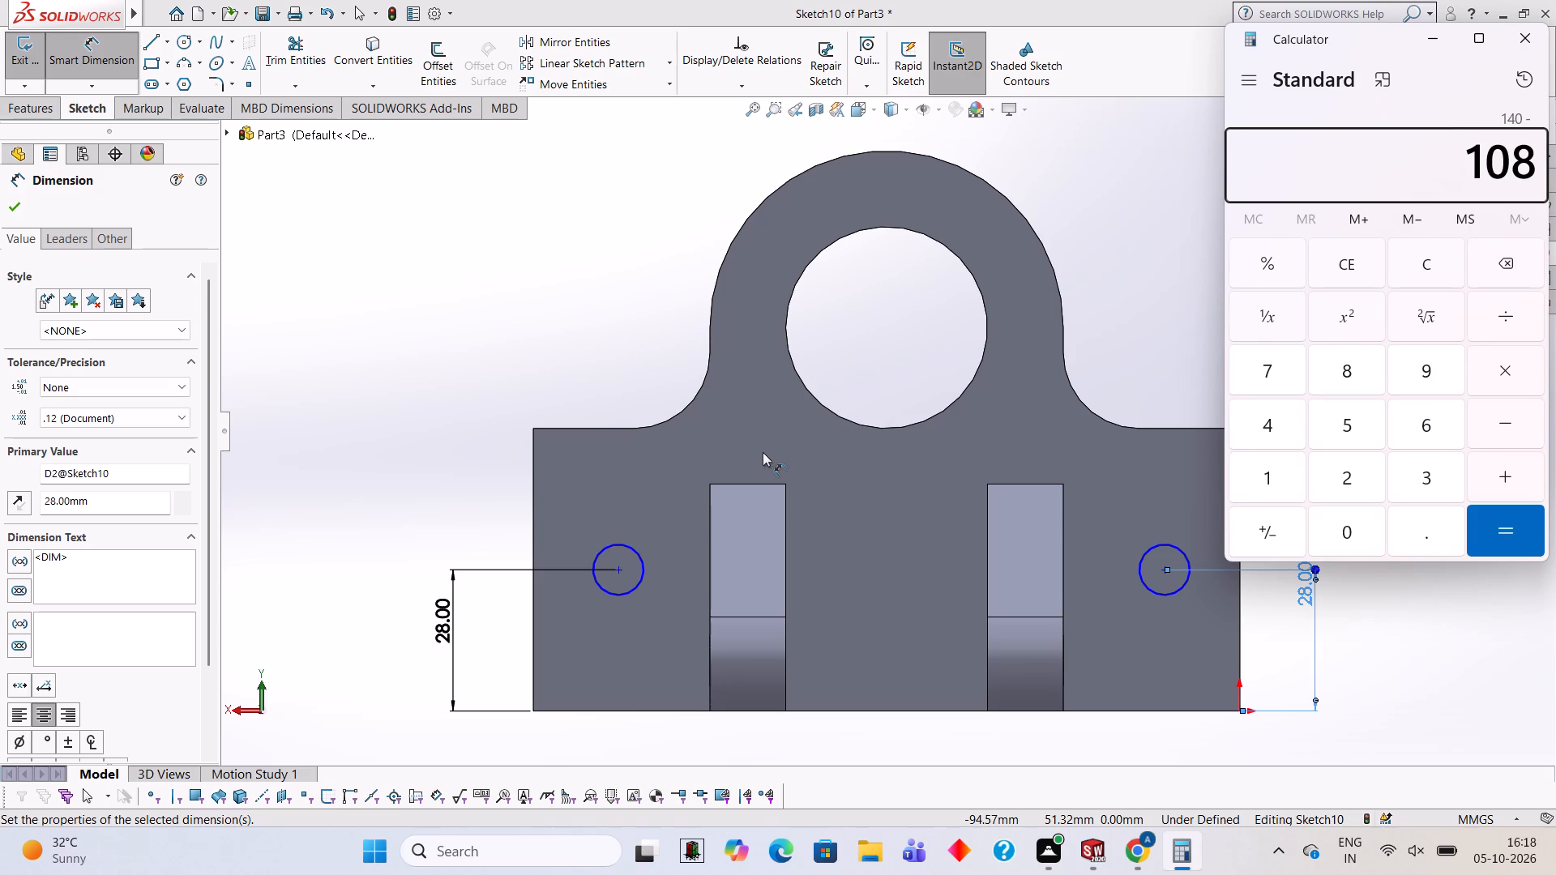
key("Return")
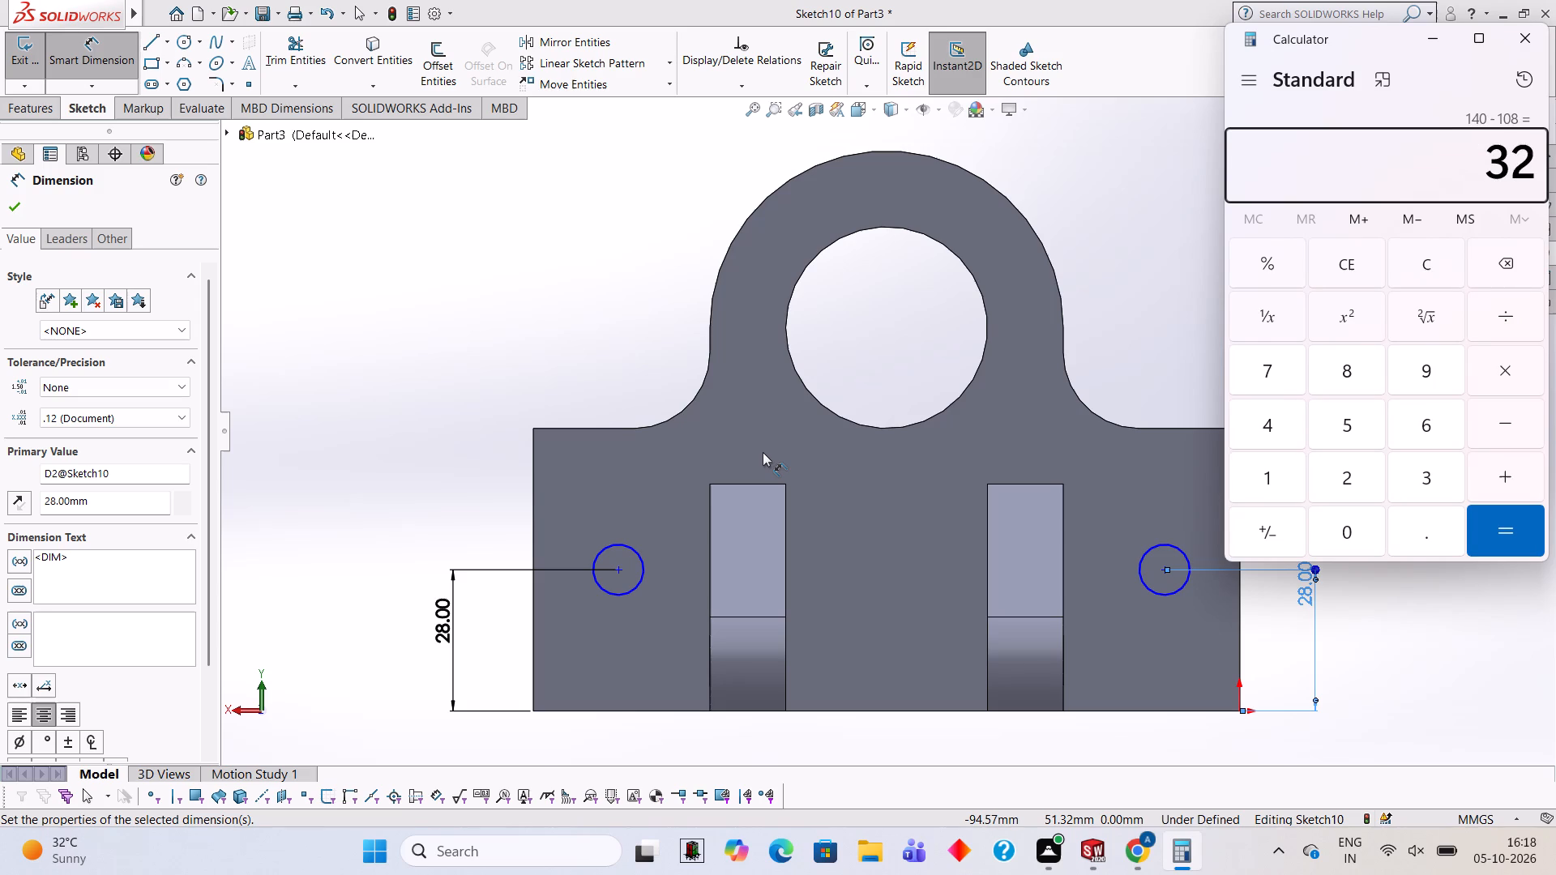
type("/2")
key("Return")
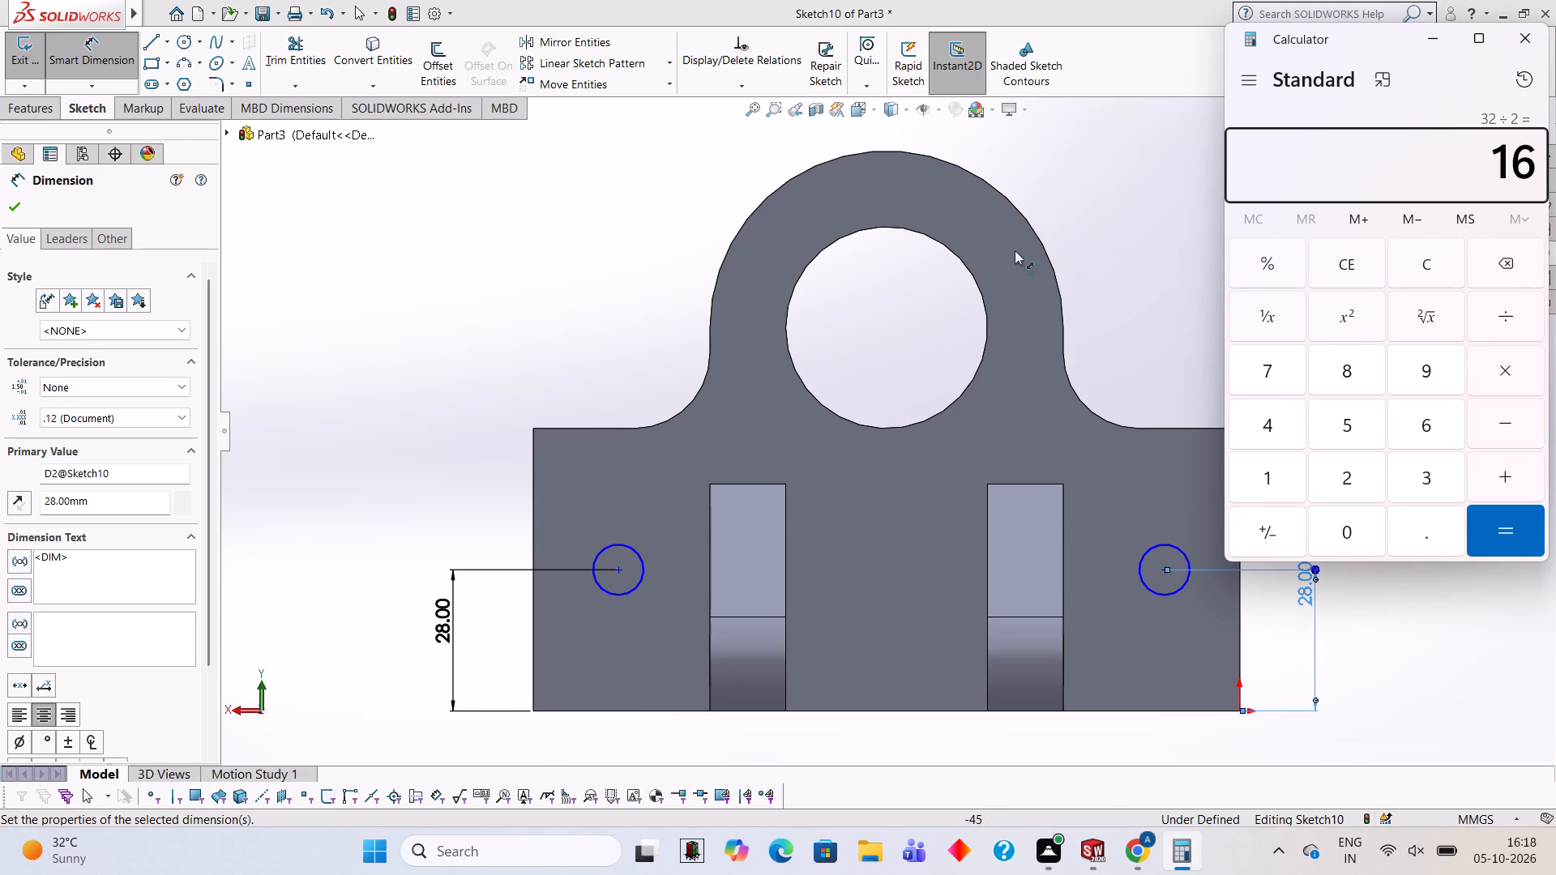
left_click(1528, 41)
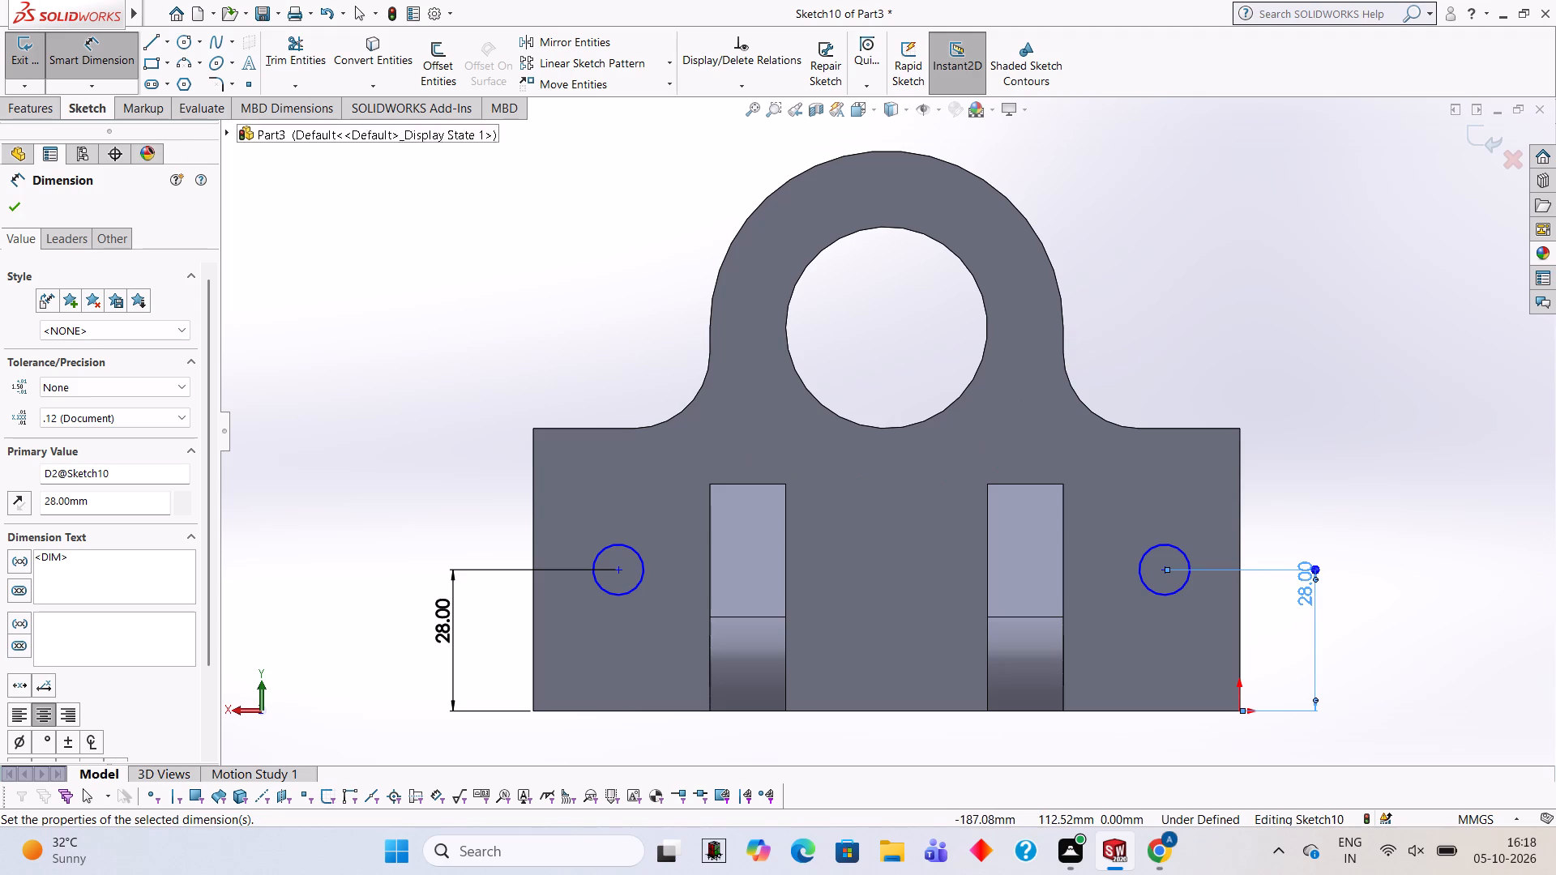
Dimension the centre of the circle nearer the origin 16 mm from the body's adjacent vertical side edge.
left_click(1165, 566)
left_click(1241, 559)
left_click(1175, 284)
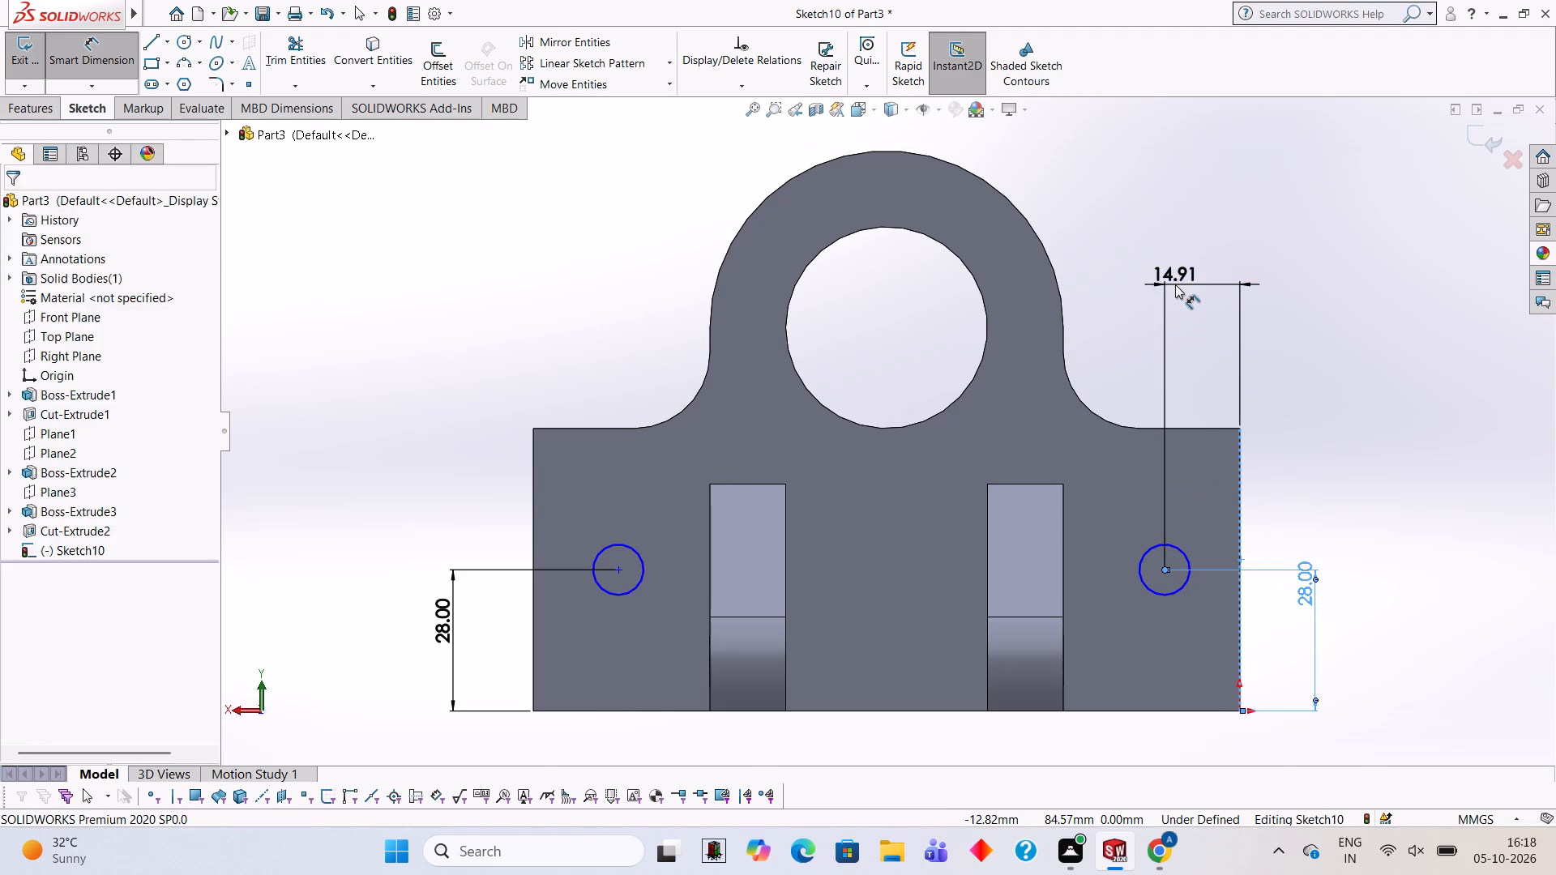
type("16")
key("Return")
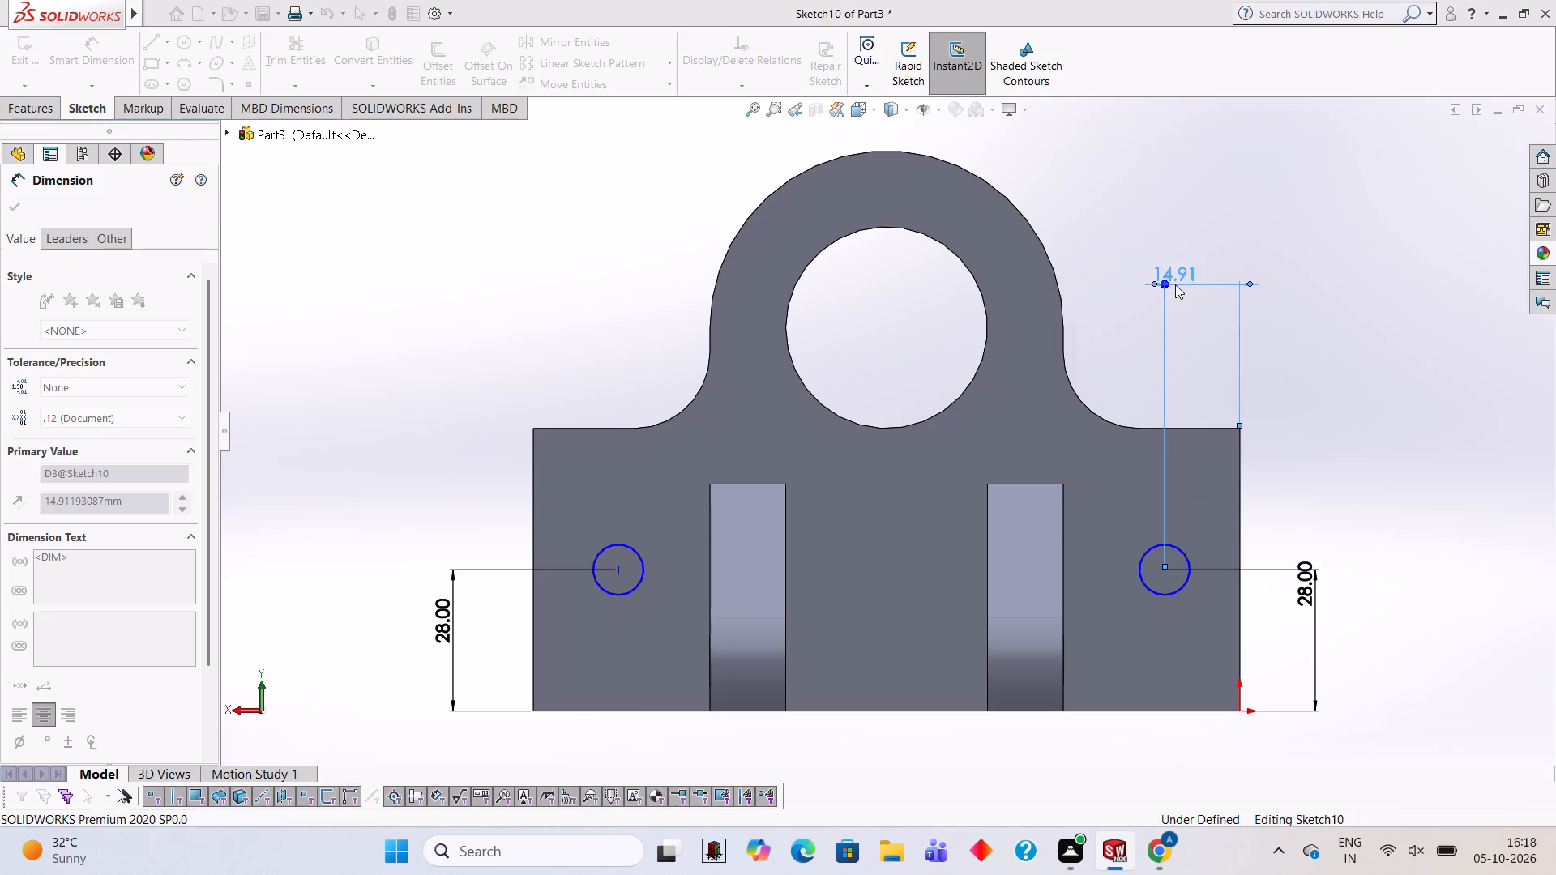
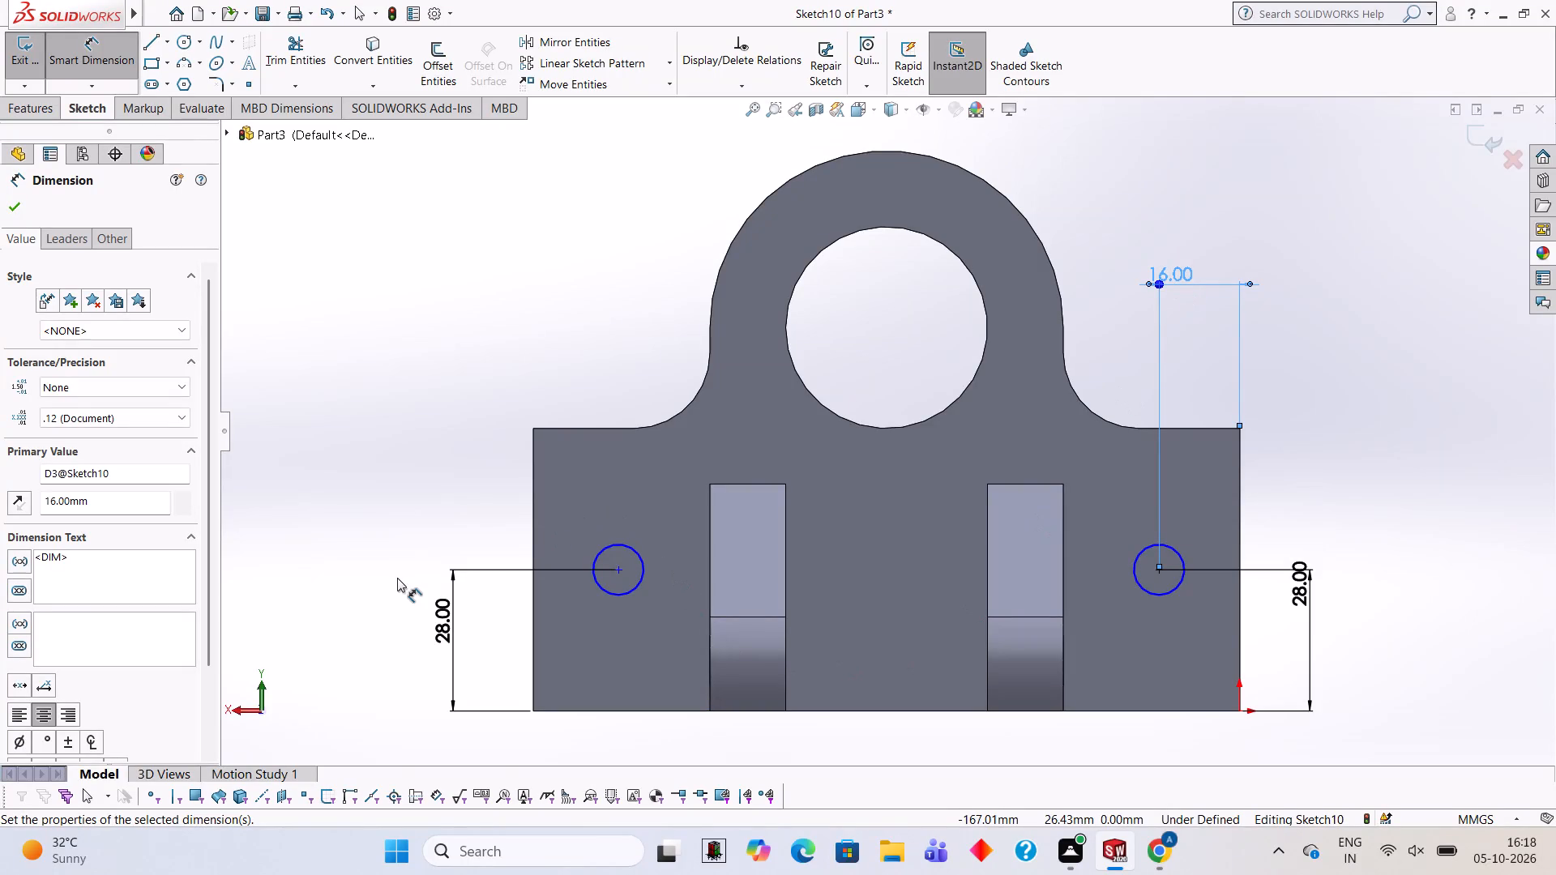
Dimension the centre of the circle farther from the origin 16 mm from the body's adjacent vertical side edge.
left_click(618, 567)
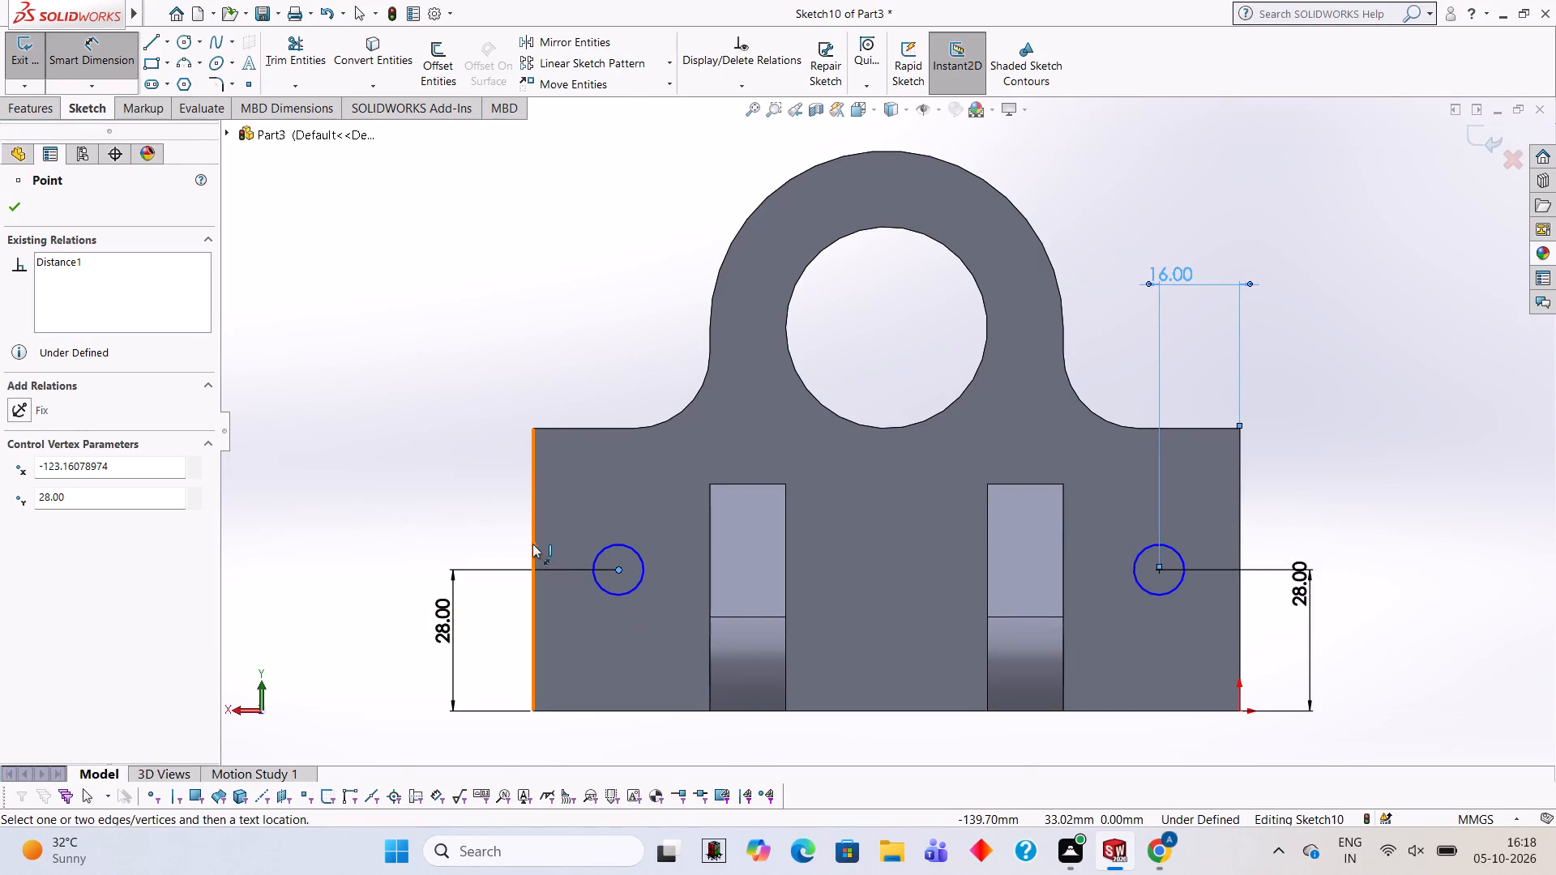
left_click(532, 544)
left_click(595, 333)
type("16")
key("Return")
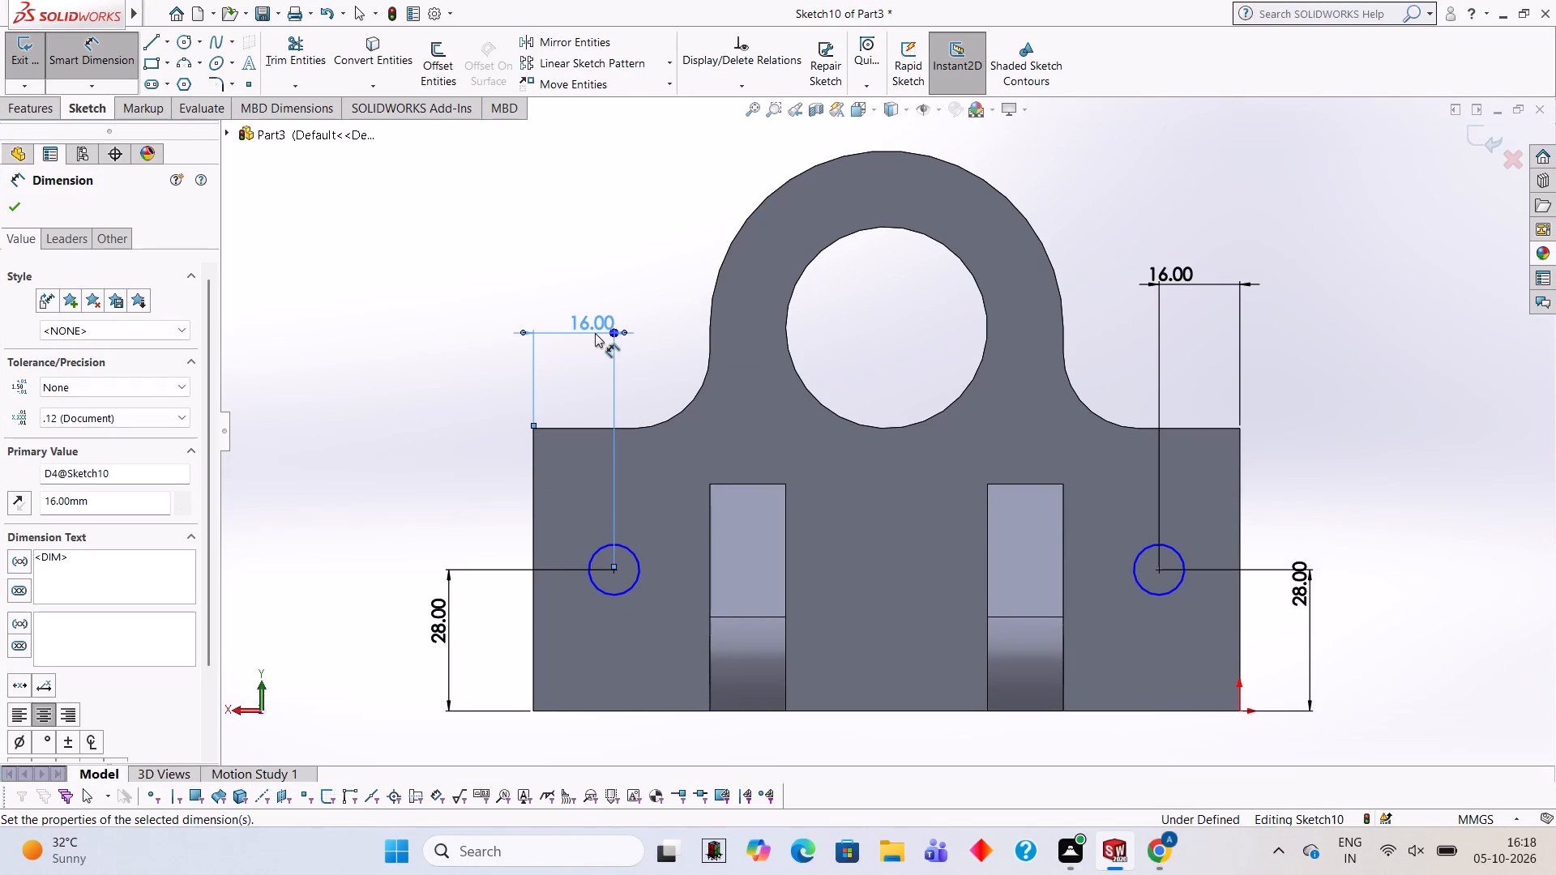
left_click(616, 267)
left_click(616, 267)
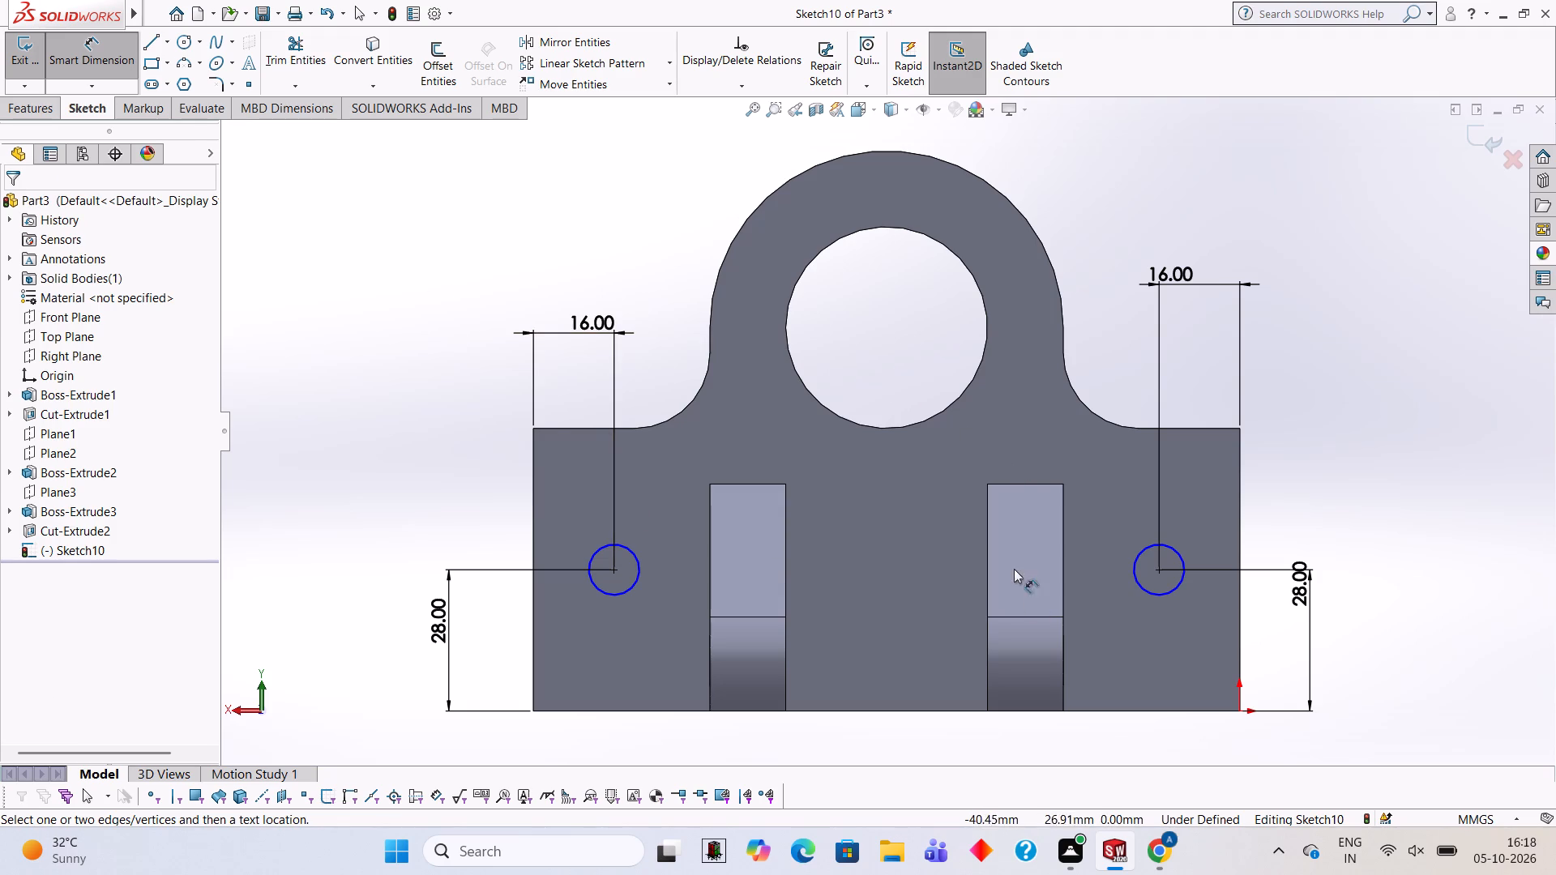
Dimension the diameter of each of the two circles as 10 mm.
left_click(1178, 589)
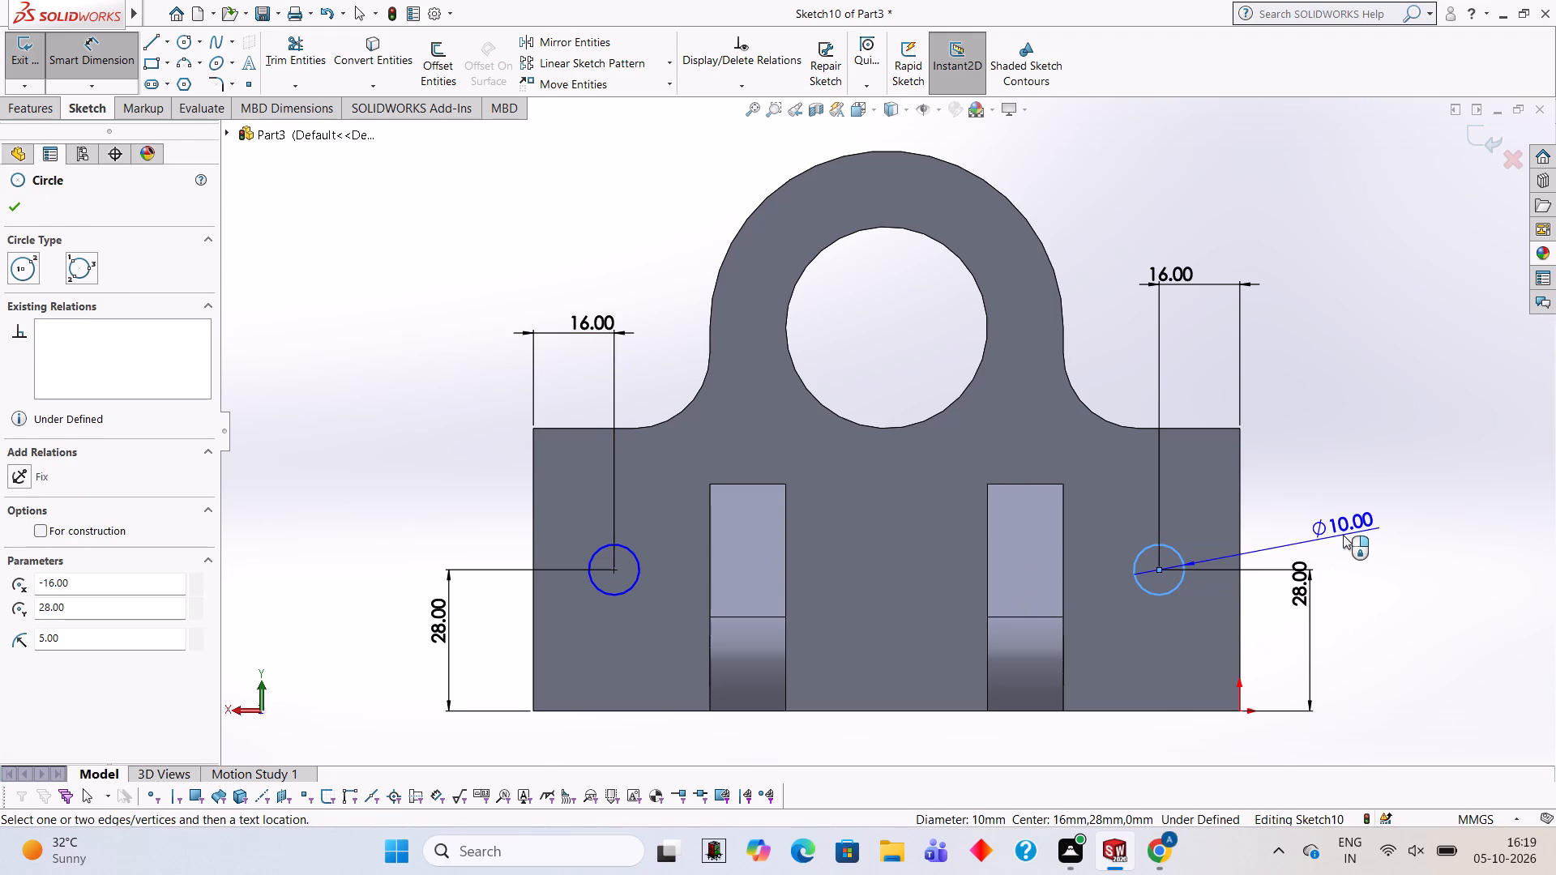
left_click(1343, 535)
left_click(1276, 519)
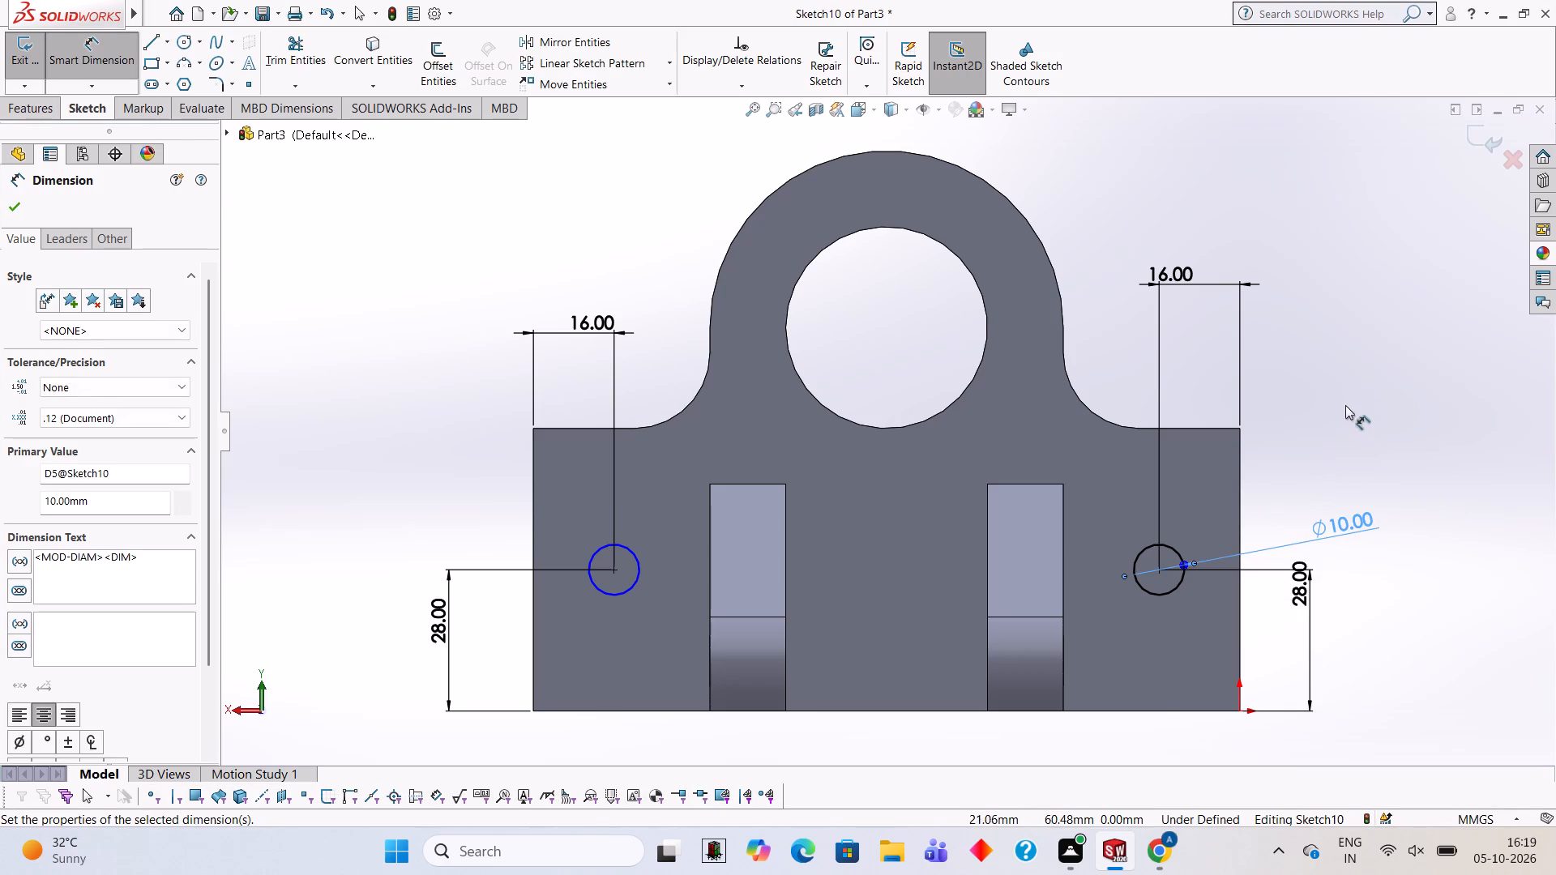
left_click(1345, 376)
left_click(615, 595)
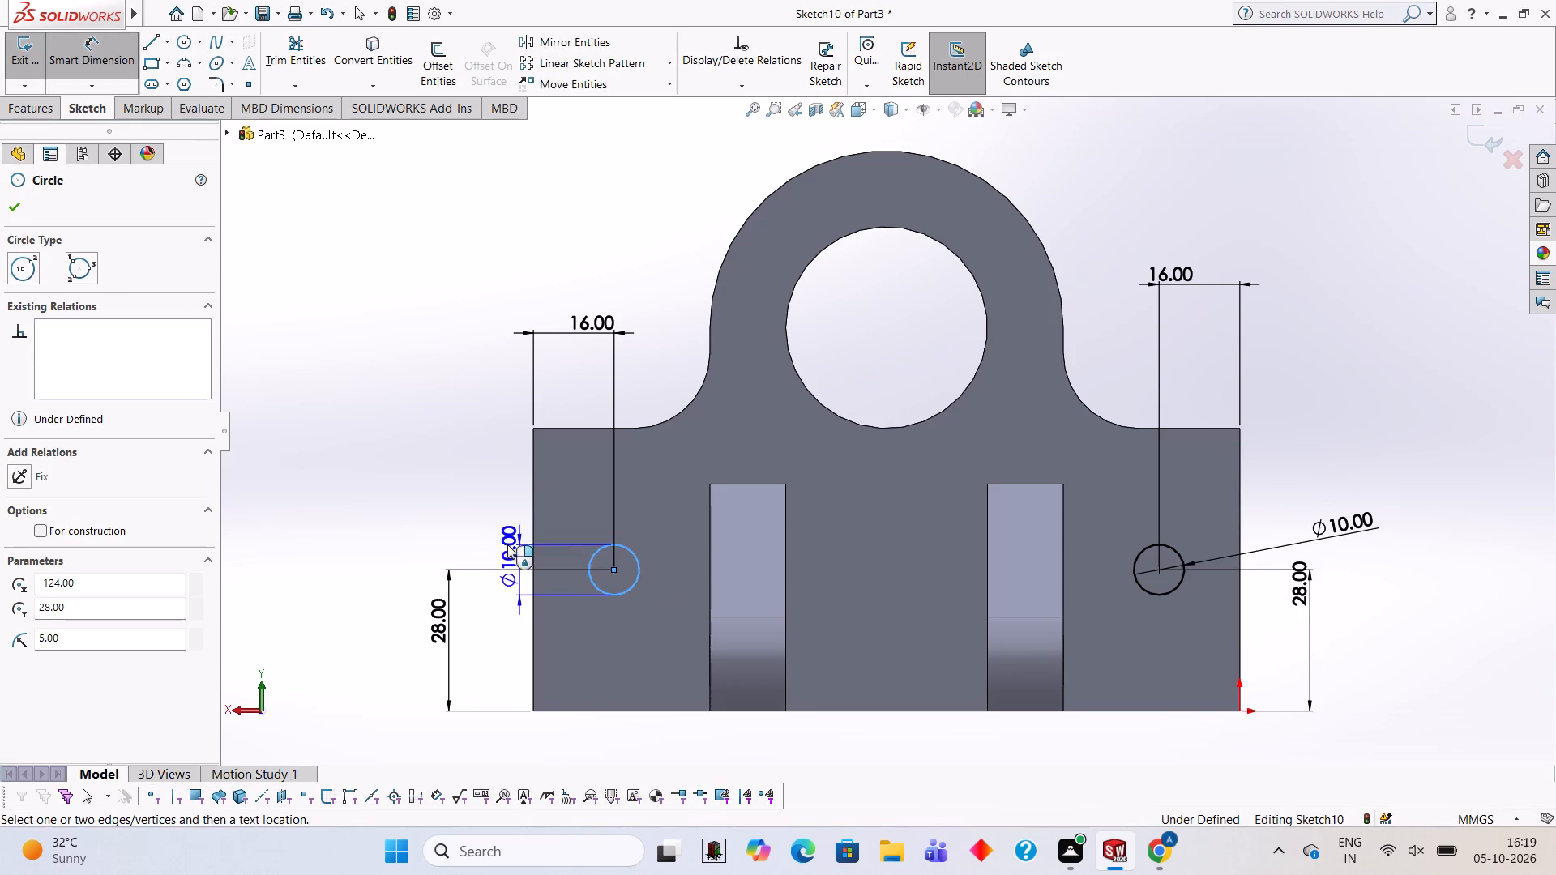
left_click(472, 481)
left_click(408, 458)
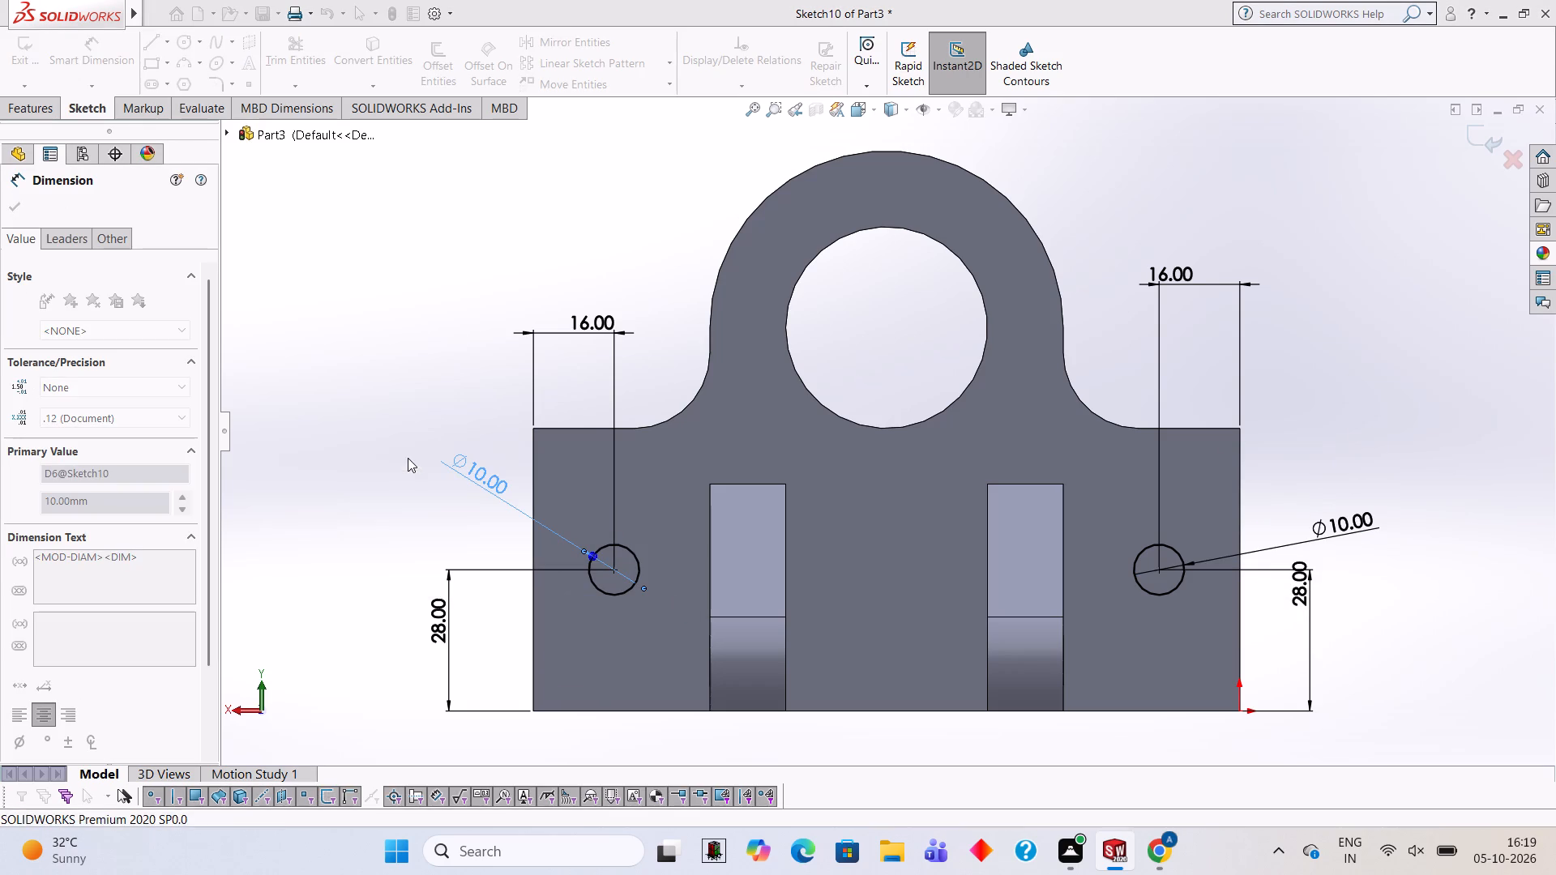
left_click(461, 398)
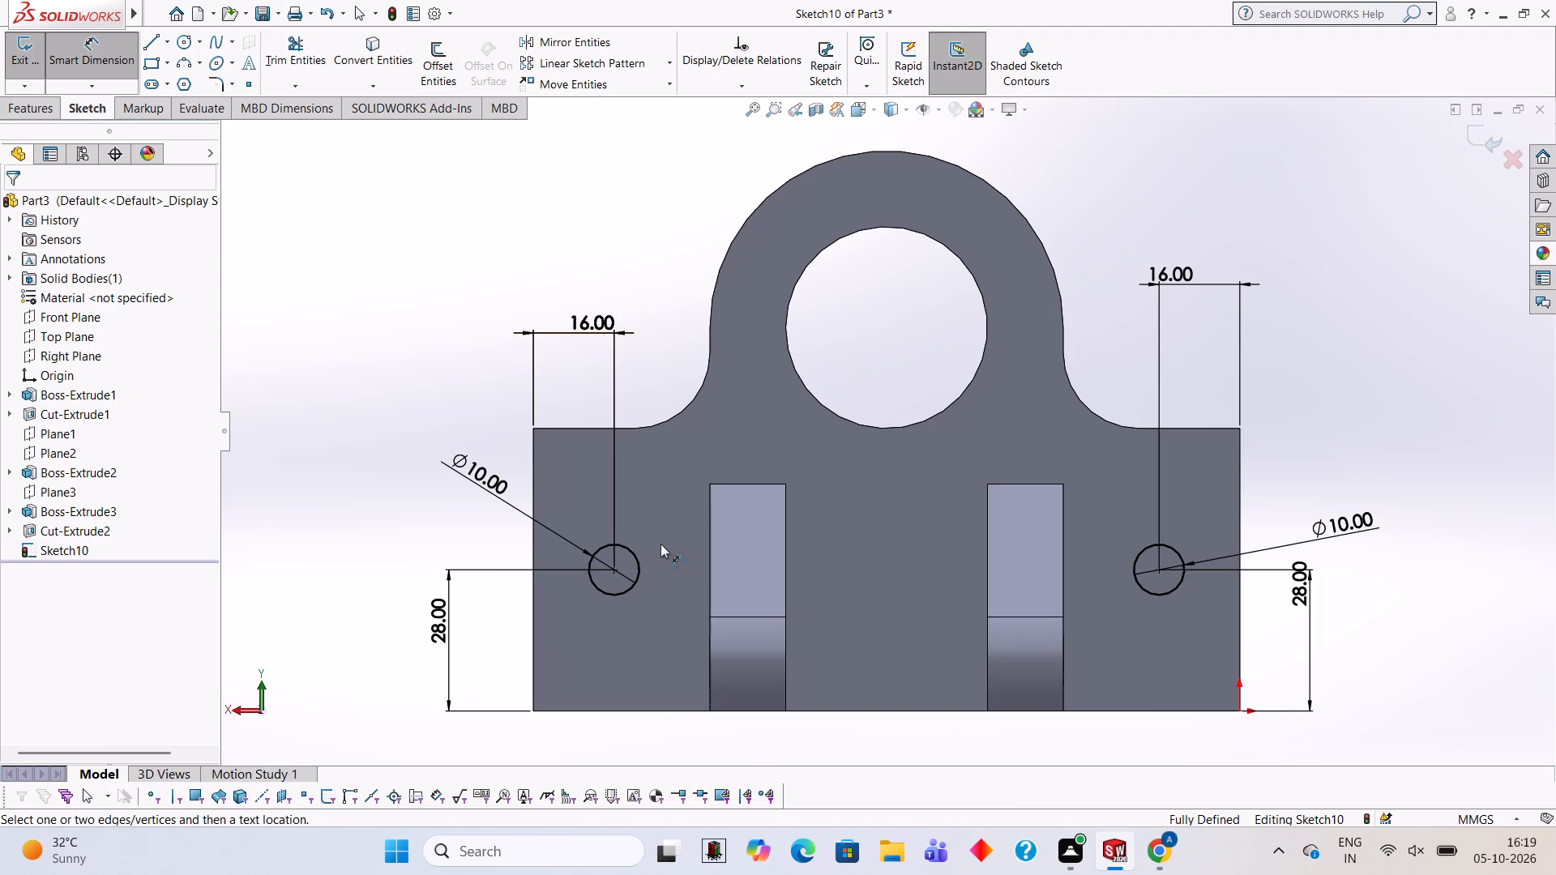
Cut both 10 mm circles through the body with a blind Extruded Cut 70 mm deep.
scroll(1114, 554, "up", 1)
middle_click_drag(1114, 554, 1045, 584)
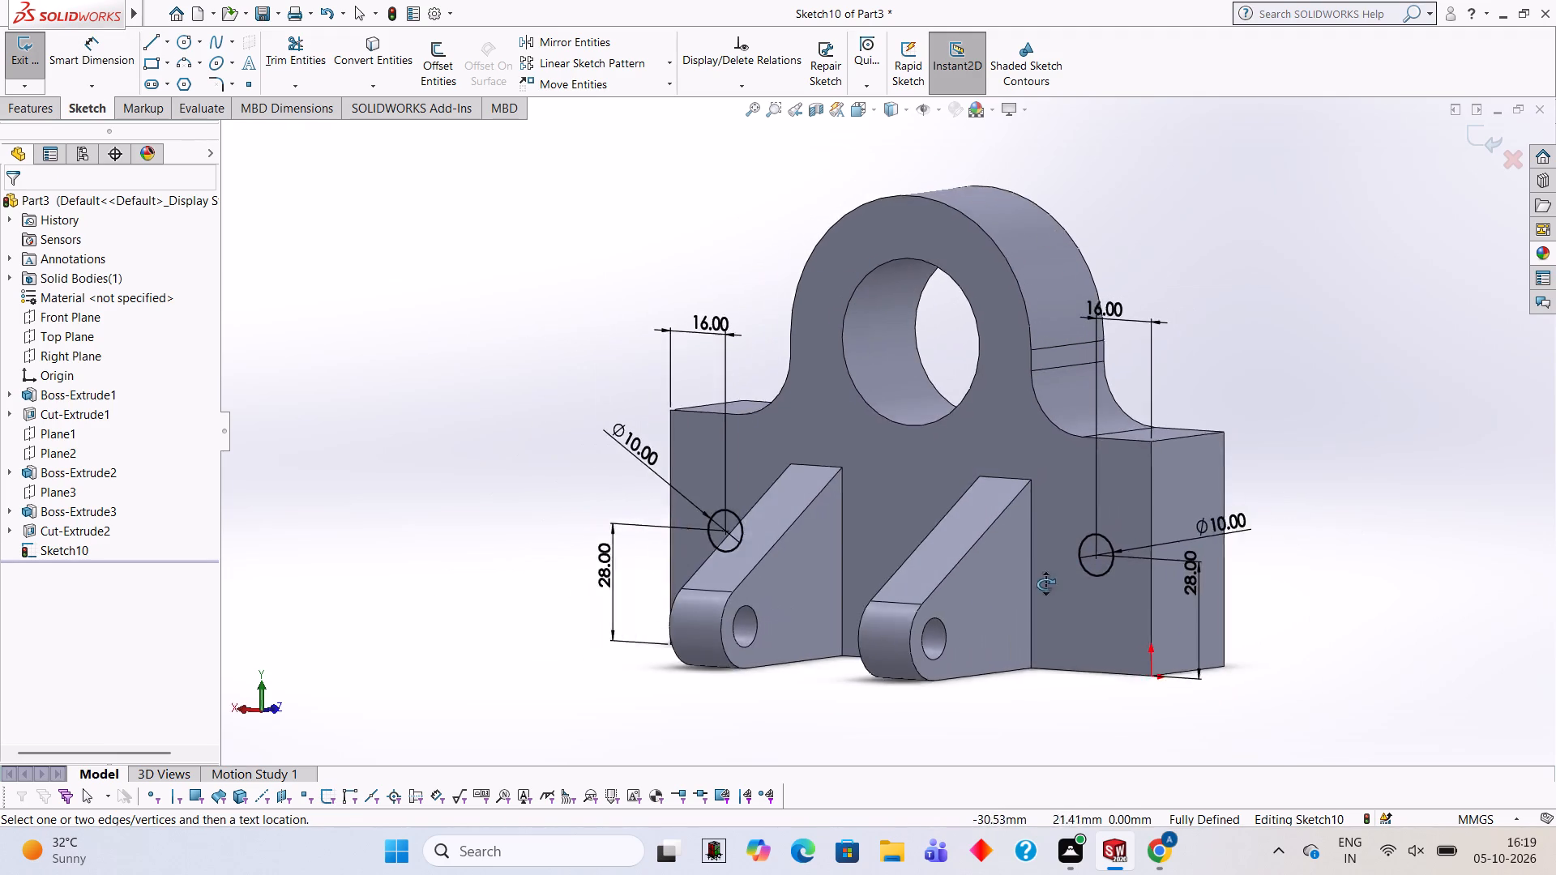
middle_click_drag(1045, 584, 1036, 632)
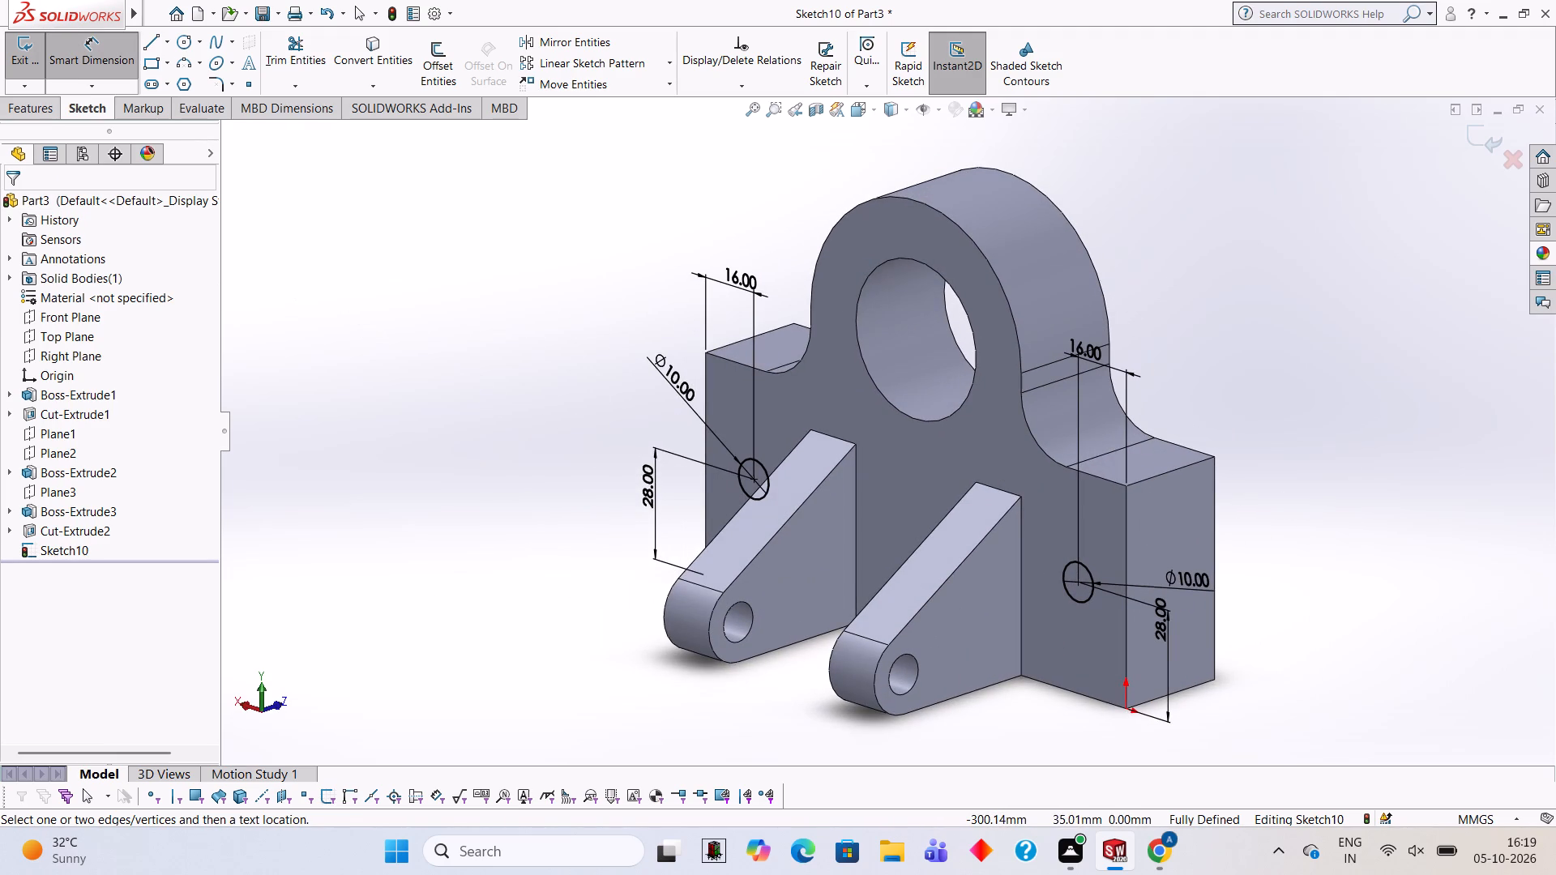
left_click(42, 105)
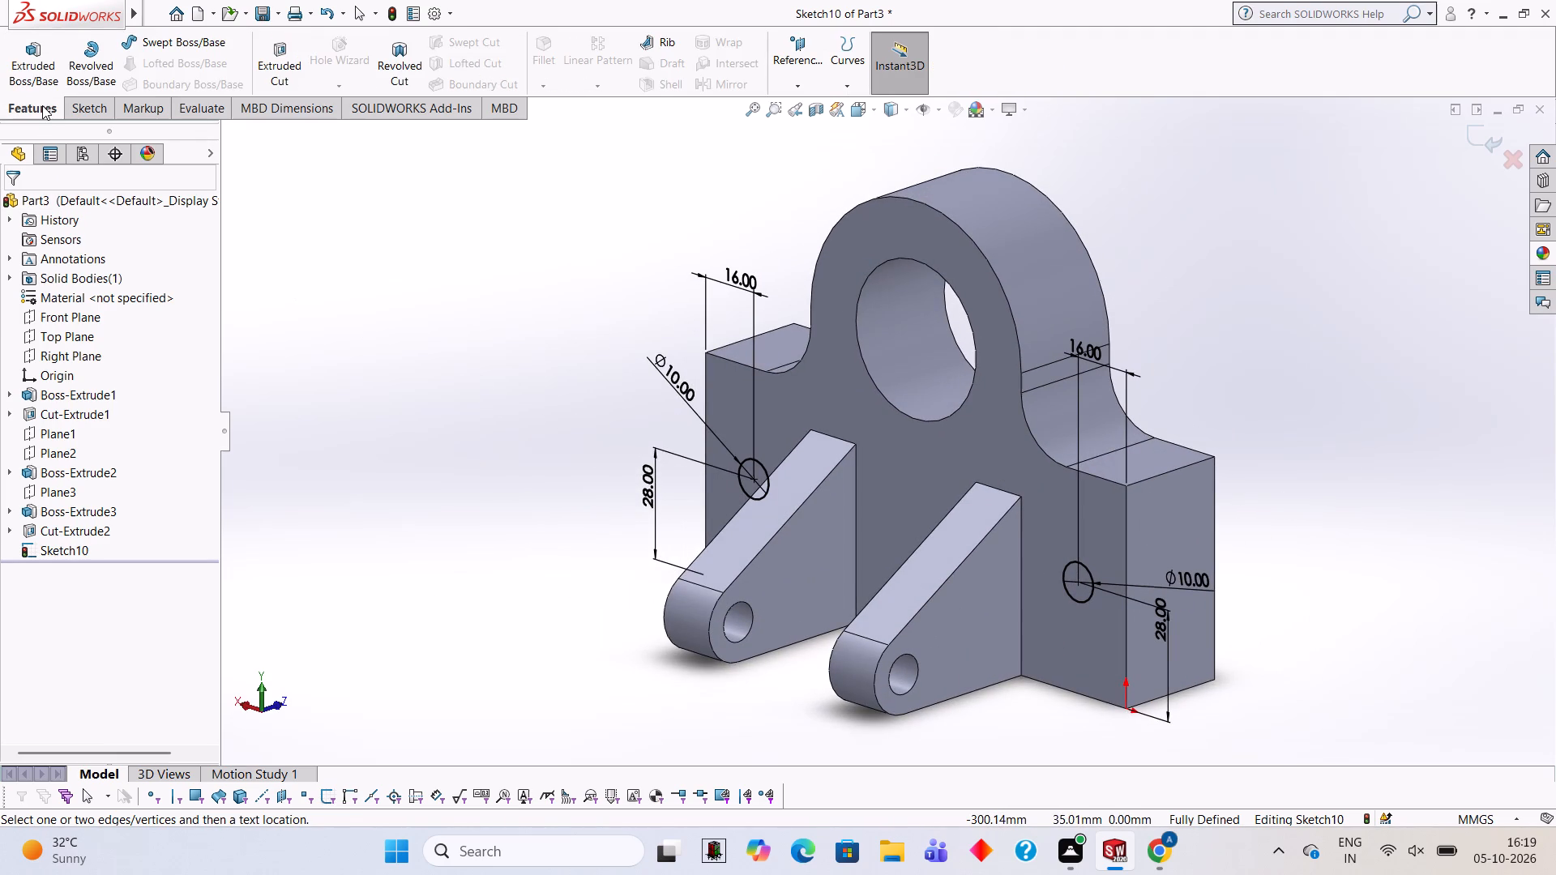
left_click(322, 49)
left_click(300, 49)
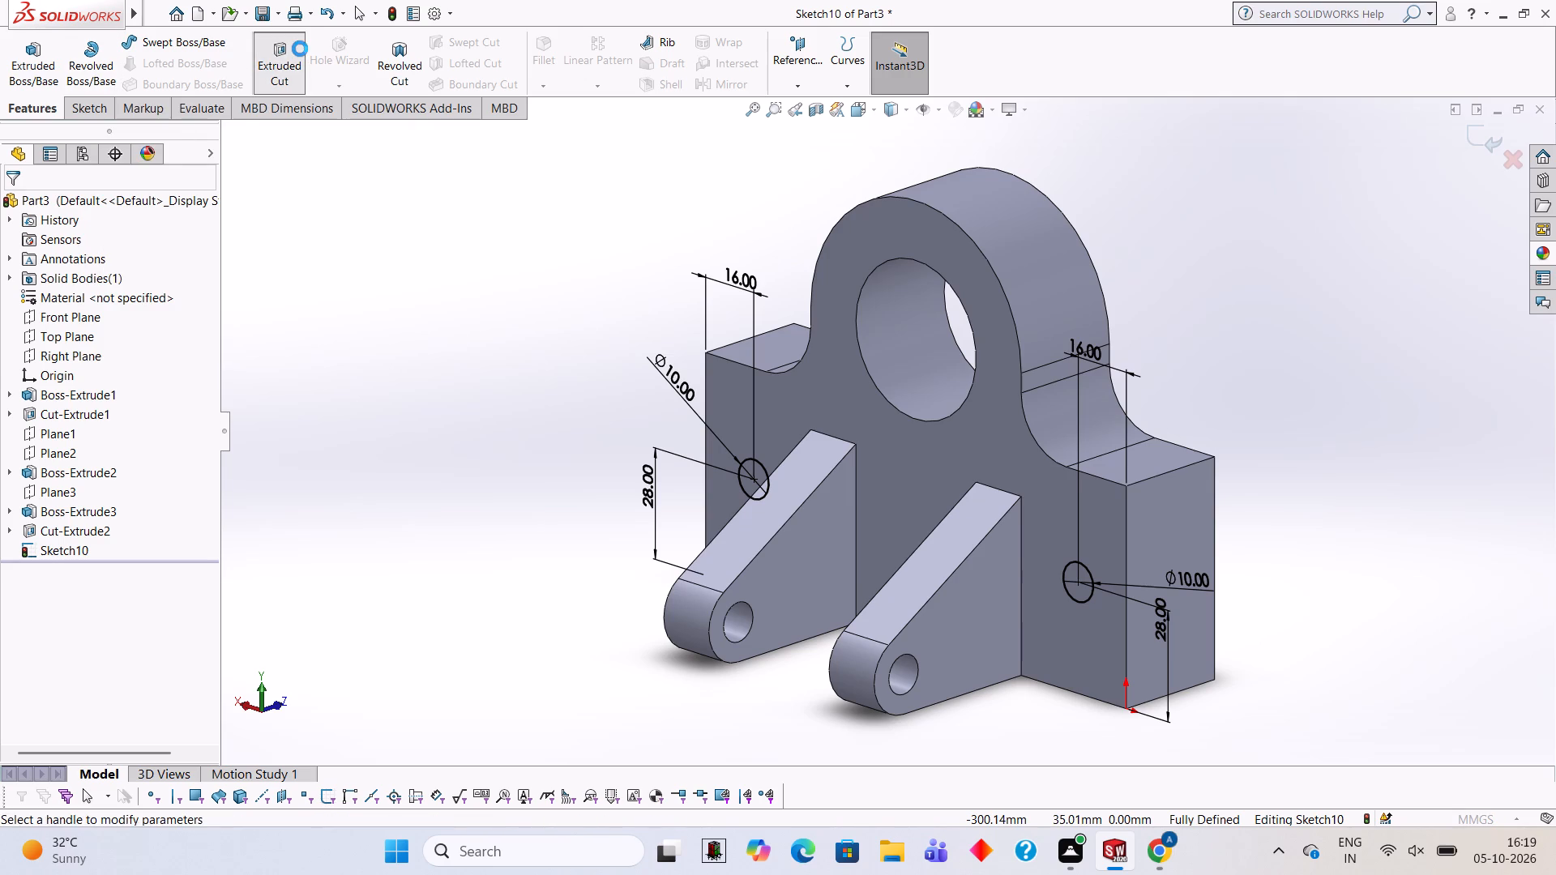
middle_click_drag(910, 371, 783, 383)
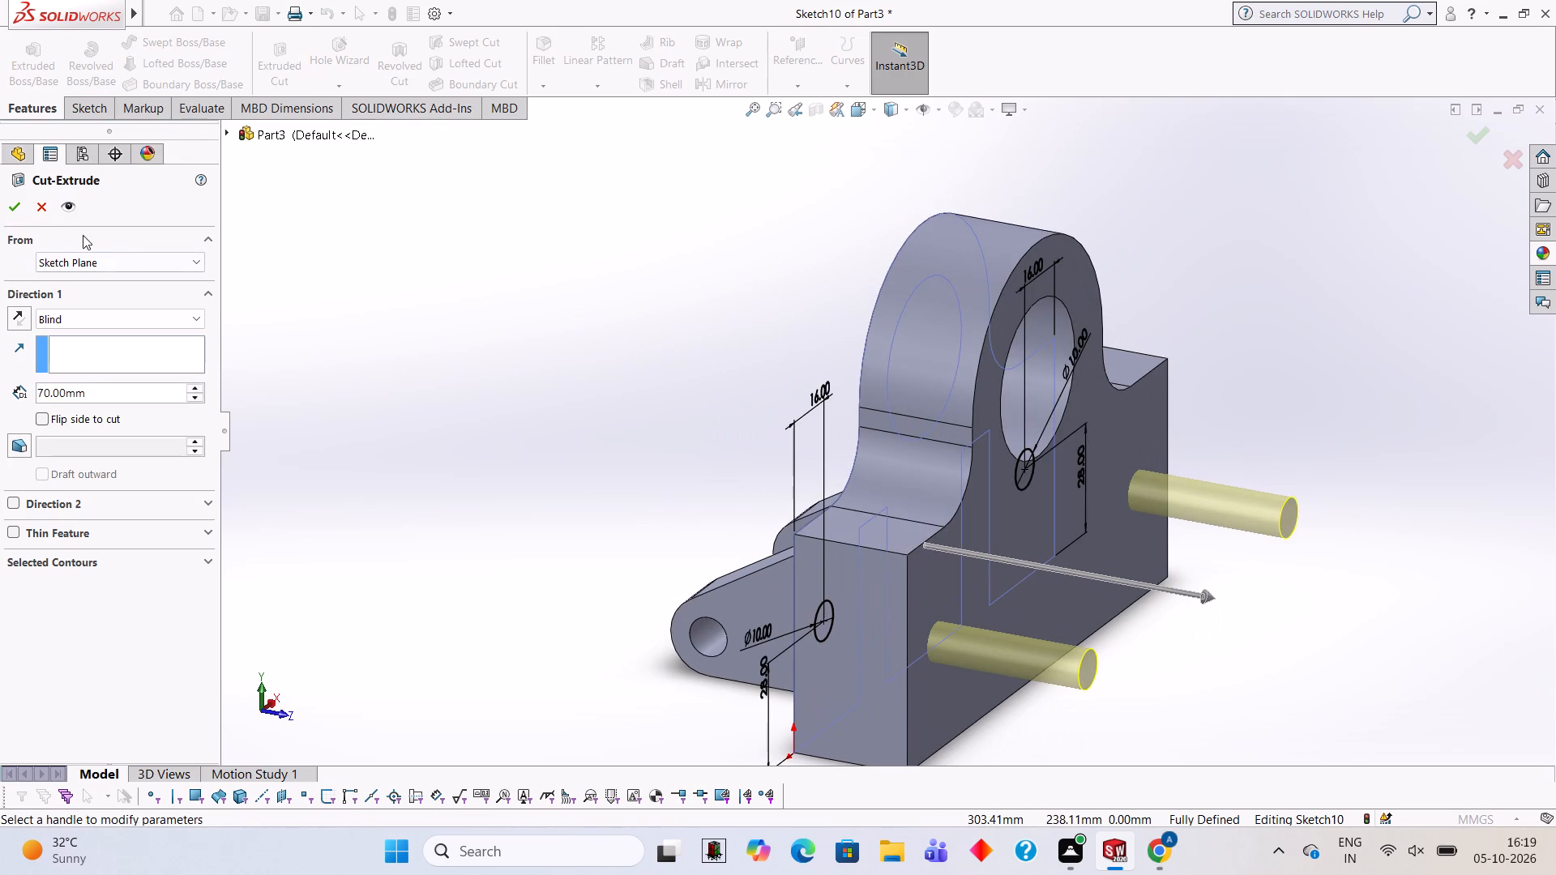
left_click(12, 216)
left_click(387, 342)
Examine the part with its ribs and new side holes from several angles, dismissing the unsaved-document notification.
middle_click_drag(431, 368, 601, 420)
scroll(601, 420, "up", 2)
middle_click_drag(784, 545, 844, 482)
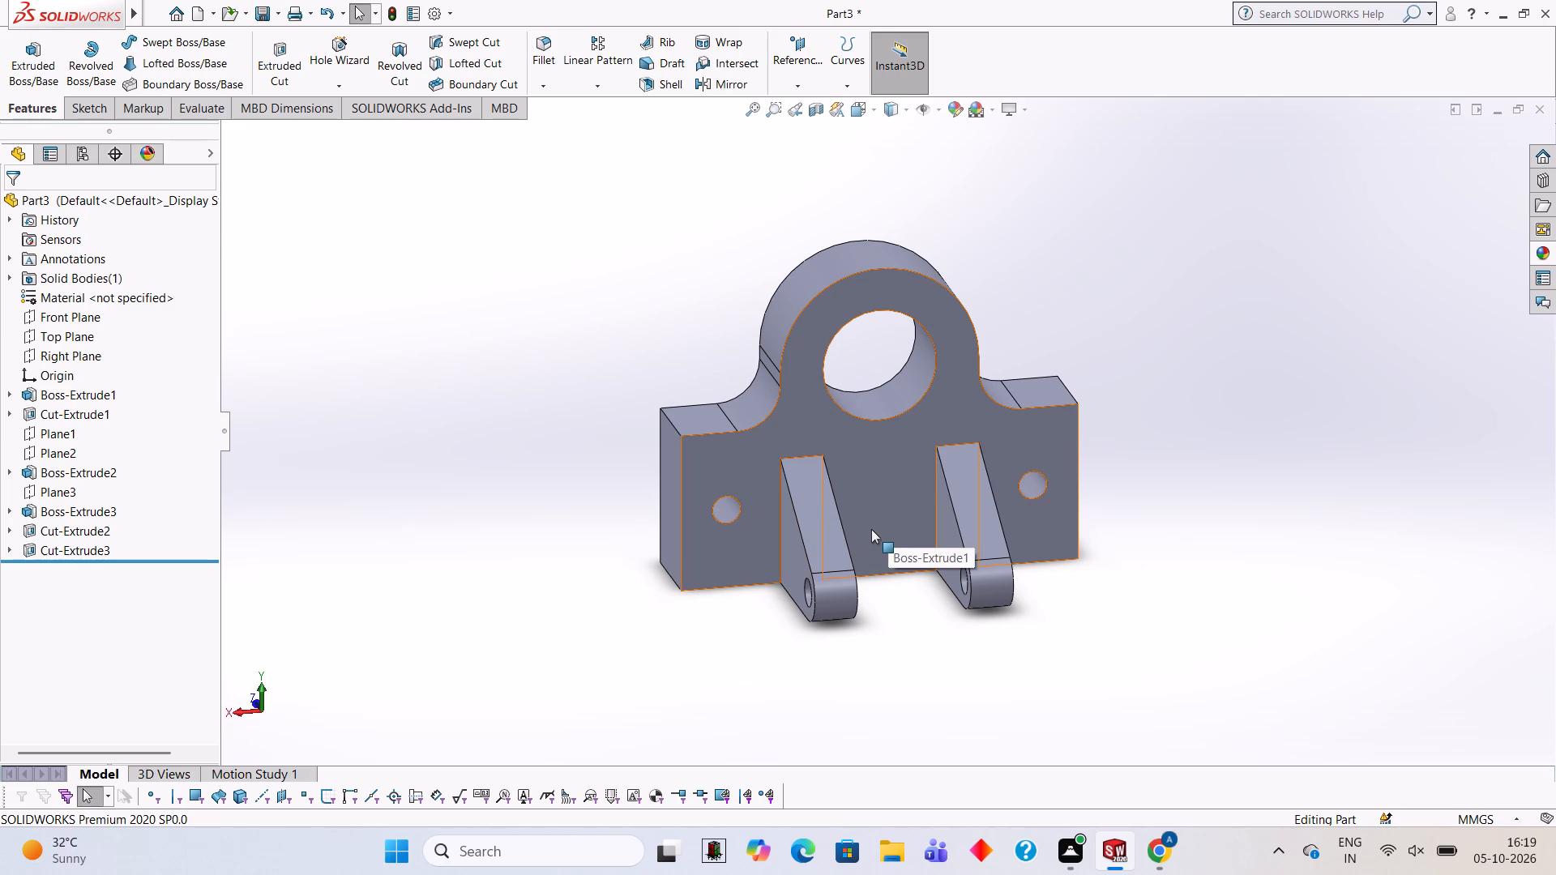
middle_click_drag(856, 524, 900, 531)
left_click(1543, 683)
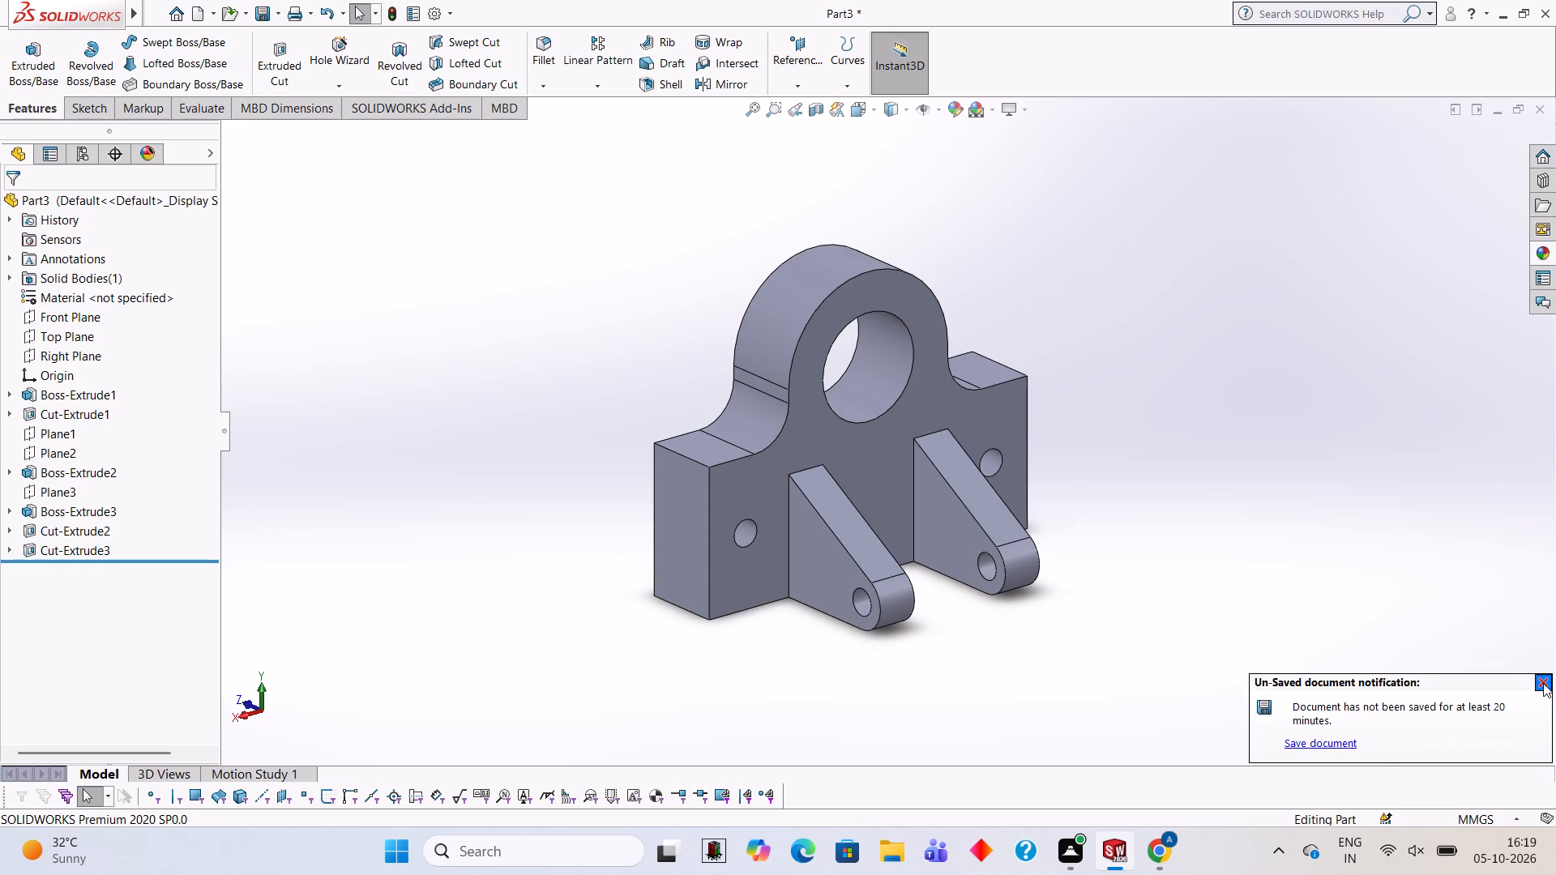
scroll(1120, 614, "up", 1)
middle_click_drag(1109, 625, 1131, 557)
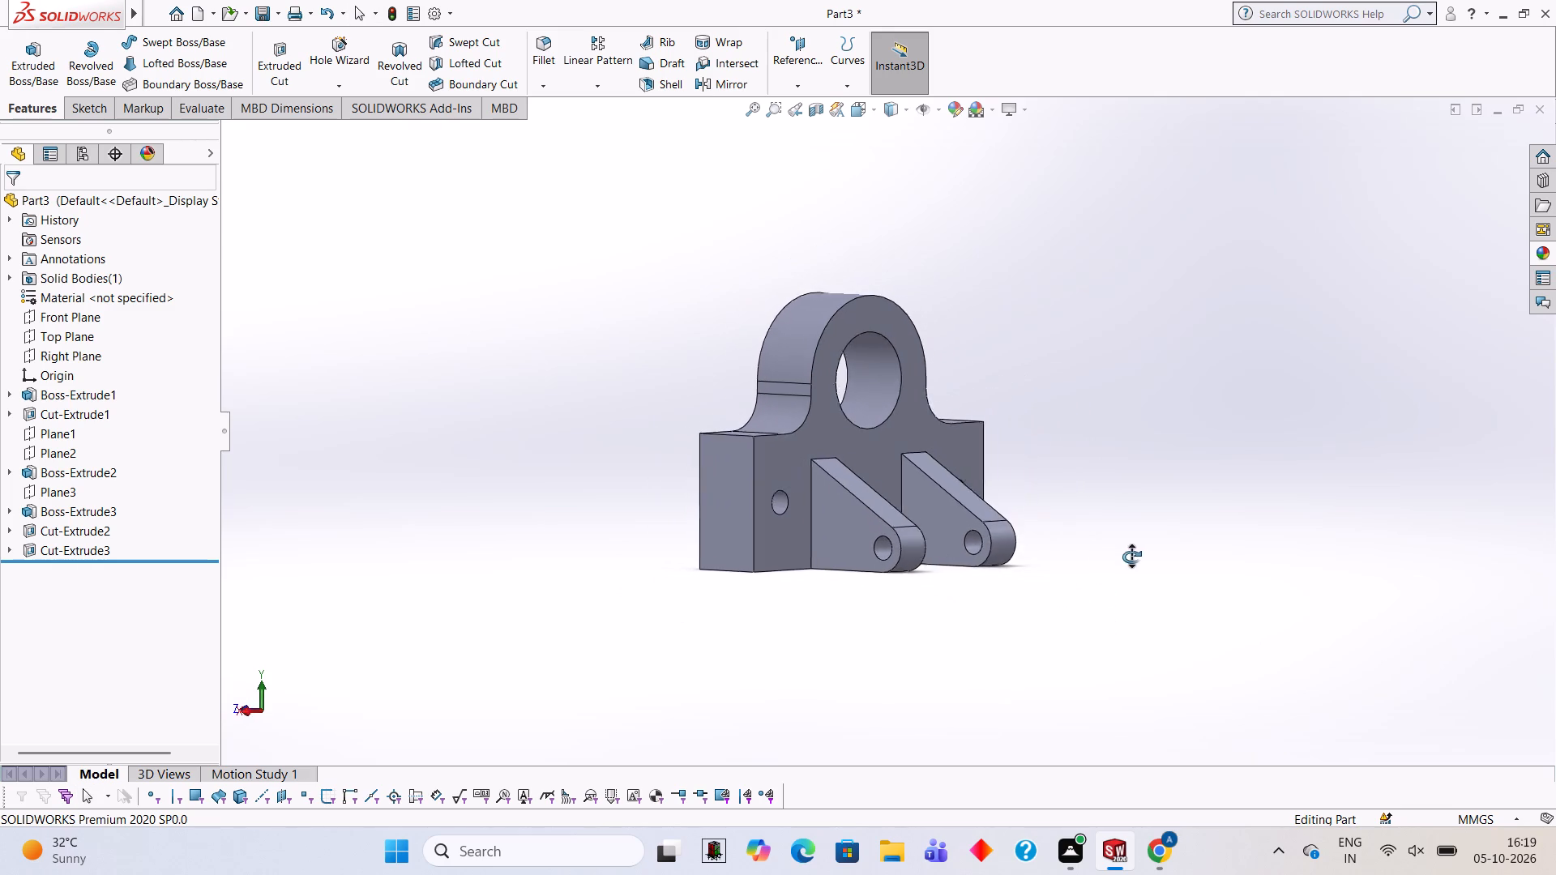
middle_click_drag(1131, 557, 1125, 583)
middle_click_drag(1243, 382, 1227, 438)
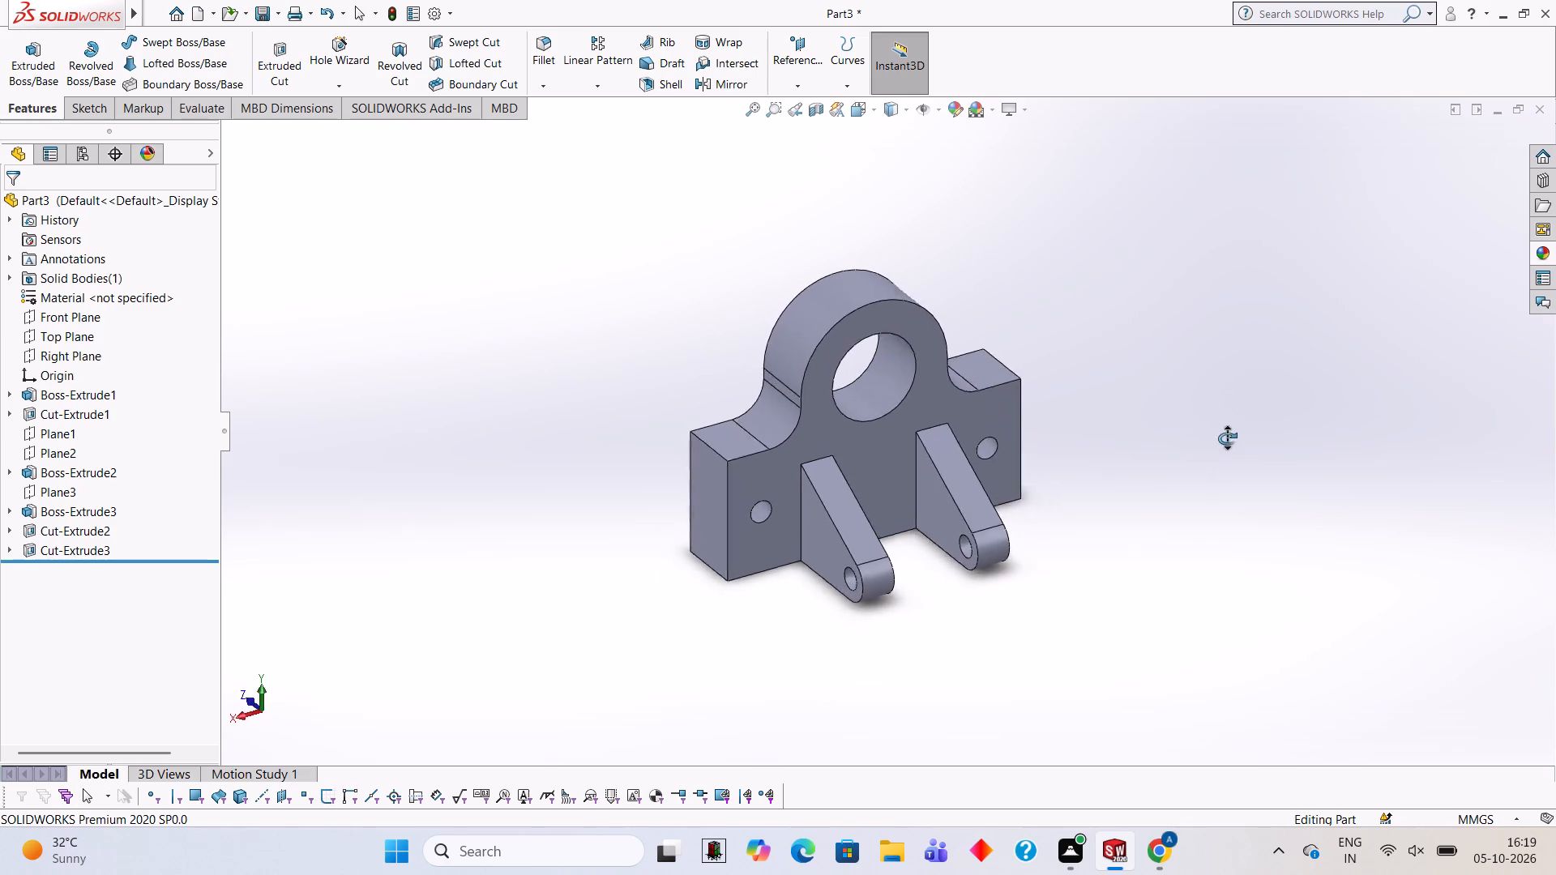
middle_click_drag(1227, 438, 1229, 409)
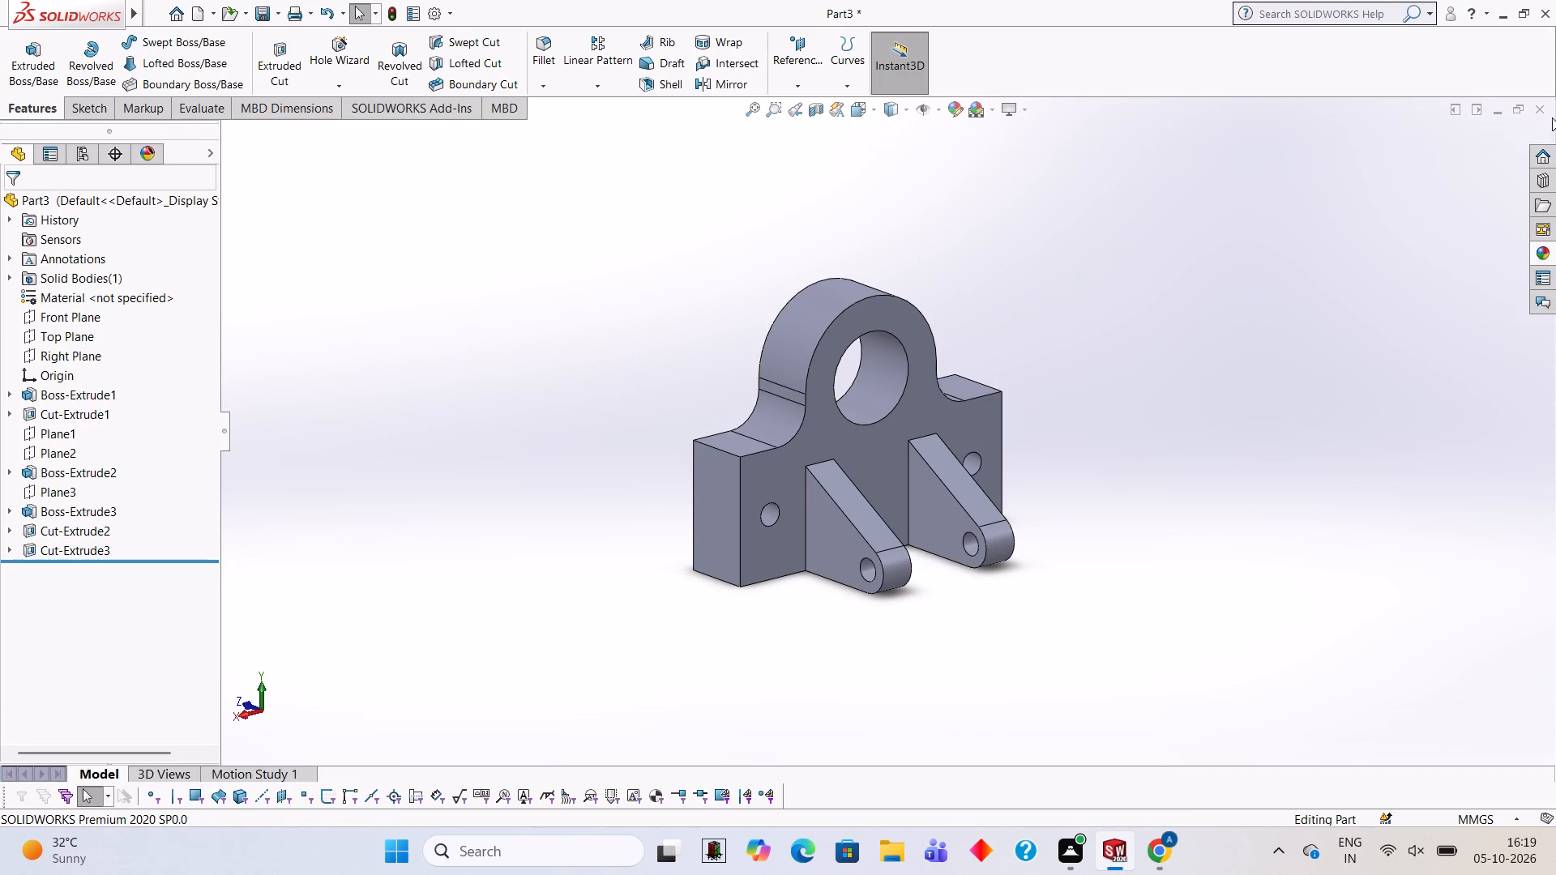
Apply the Yellow LED appearance to the whole part.
left_click(1544, 247)
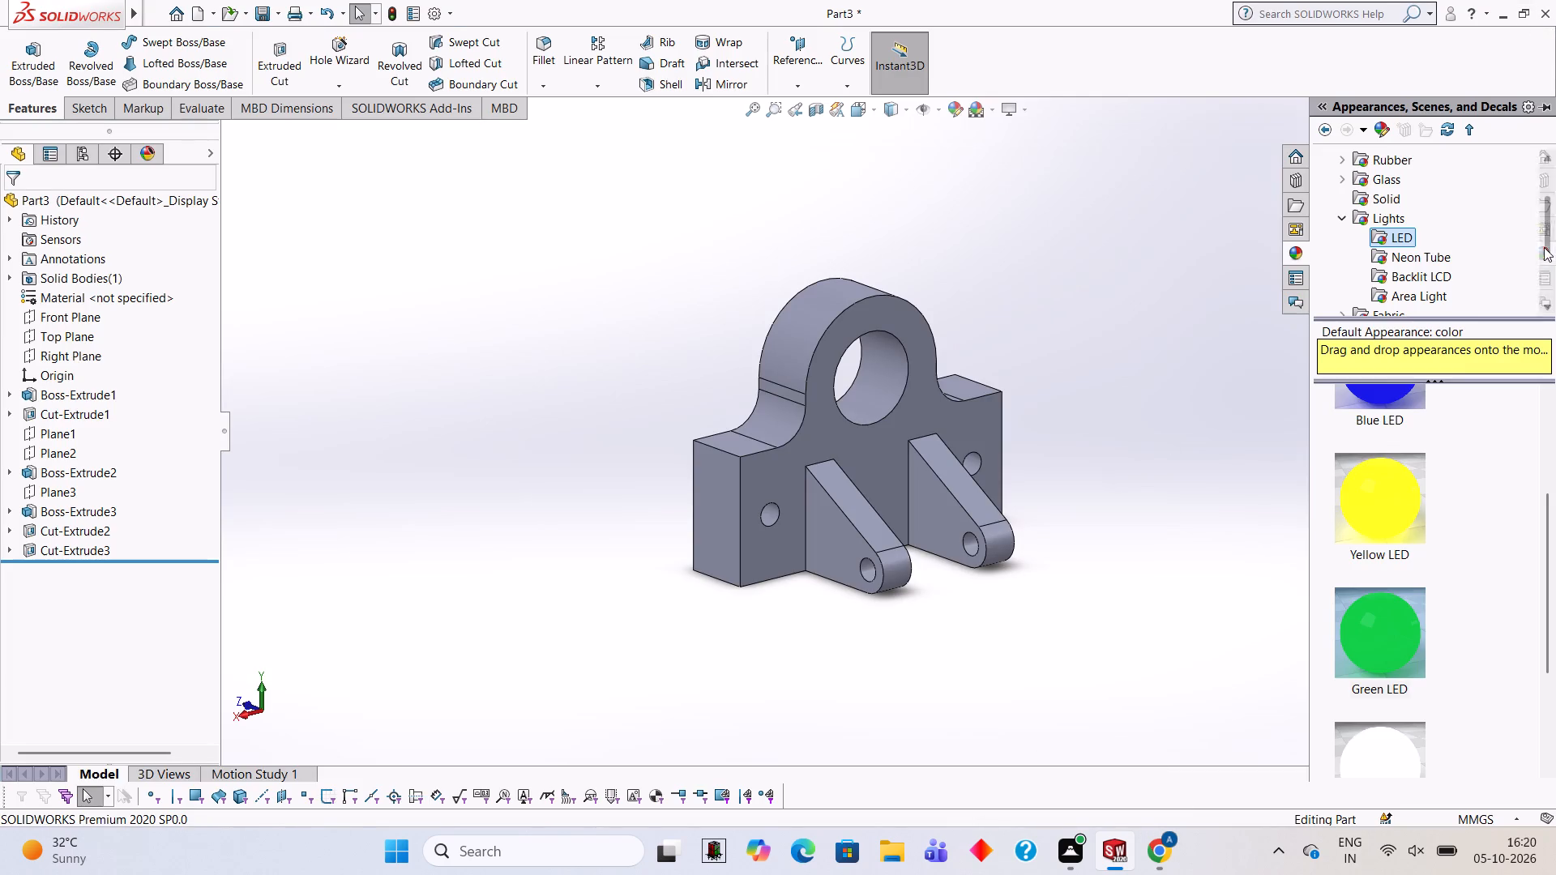
left_click_drag(1397, 505, 870, 472)
left_click(900, 481)
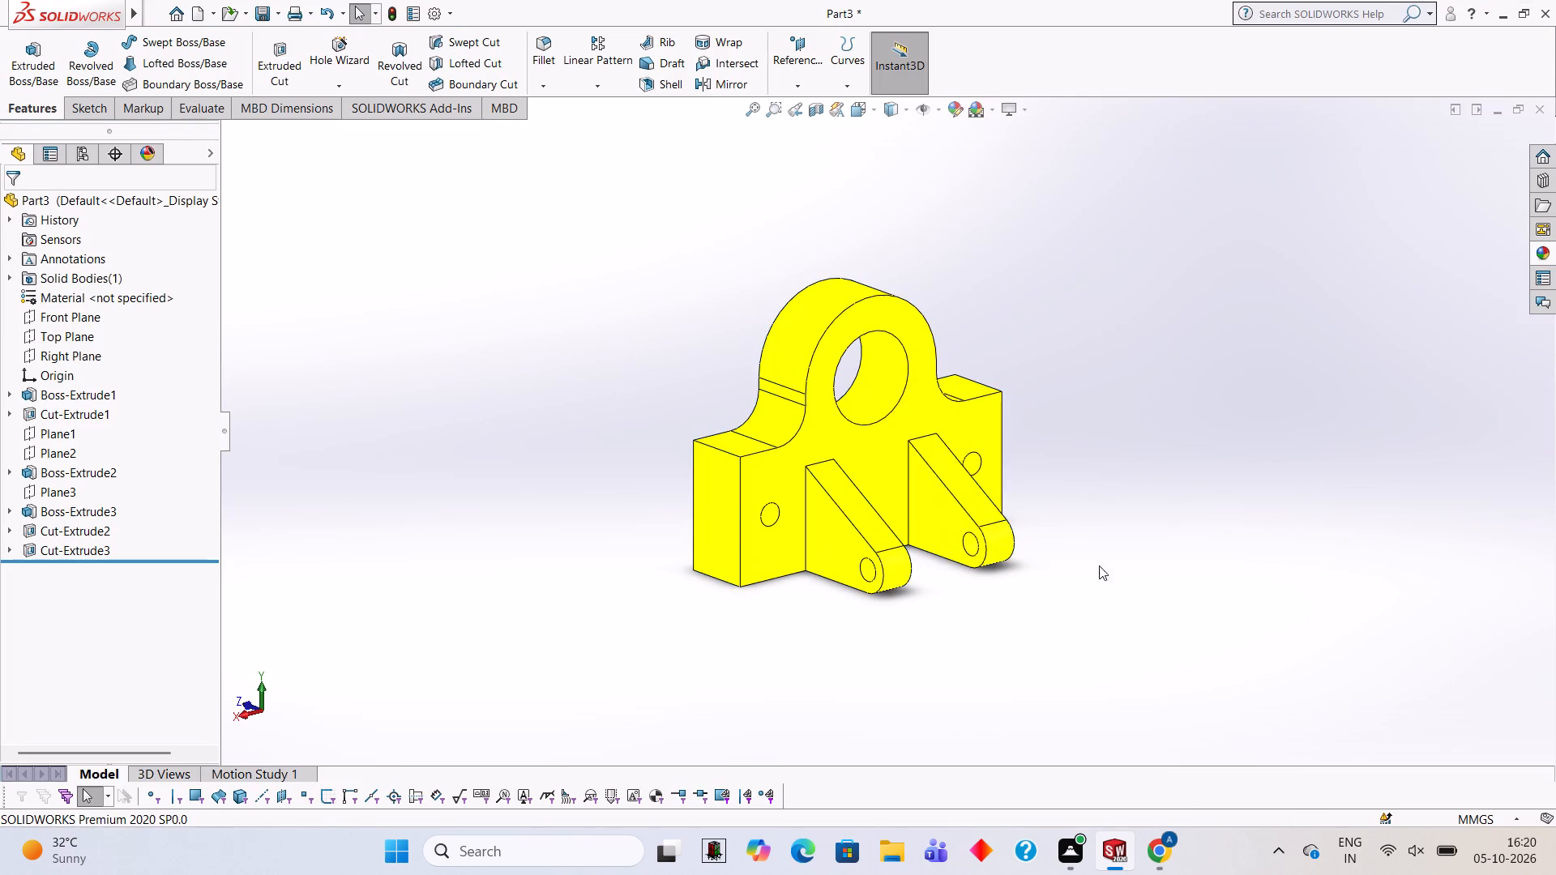
Apply the Blue LED appearance to the cut feature forming the two holes beside the ribs.
scroll(723, 493, "down", 3)
scroll(849, 491, "down", 1)
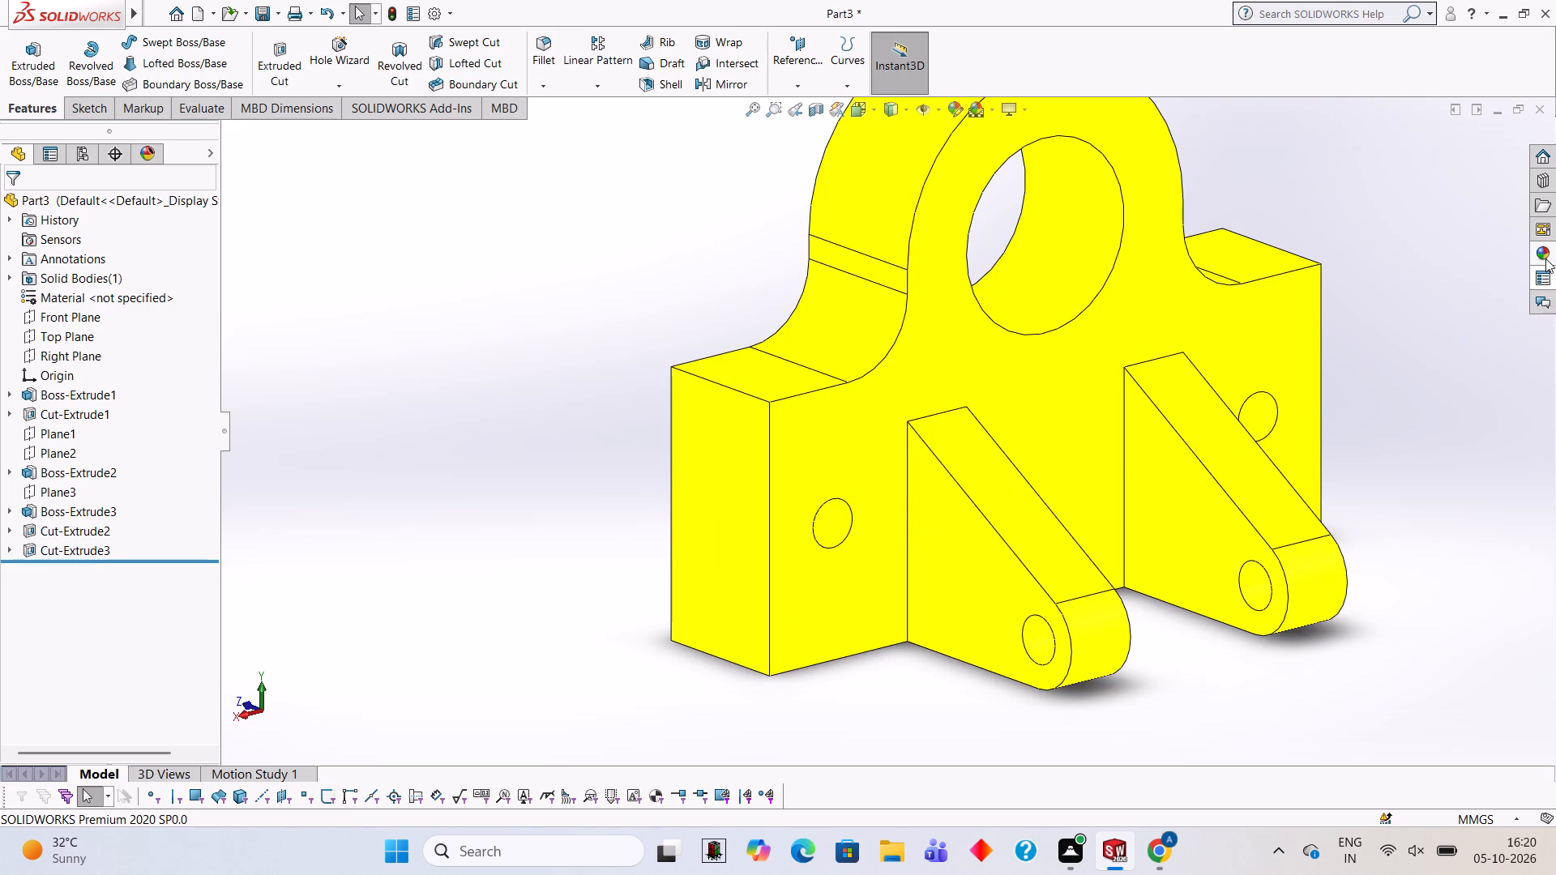
left_click(1538, 254)
scroll(1375, 600, "up", 1)
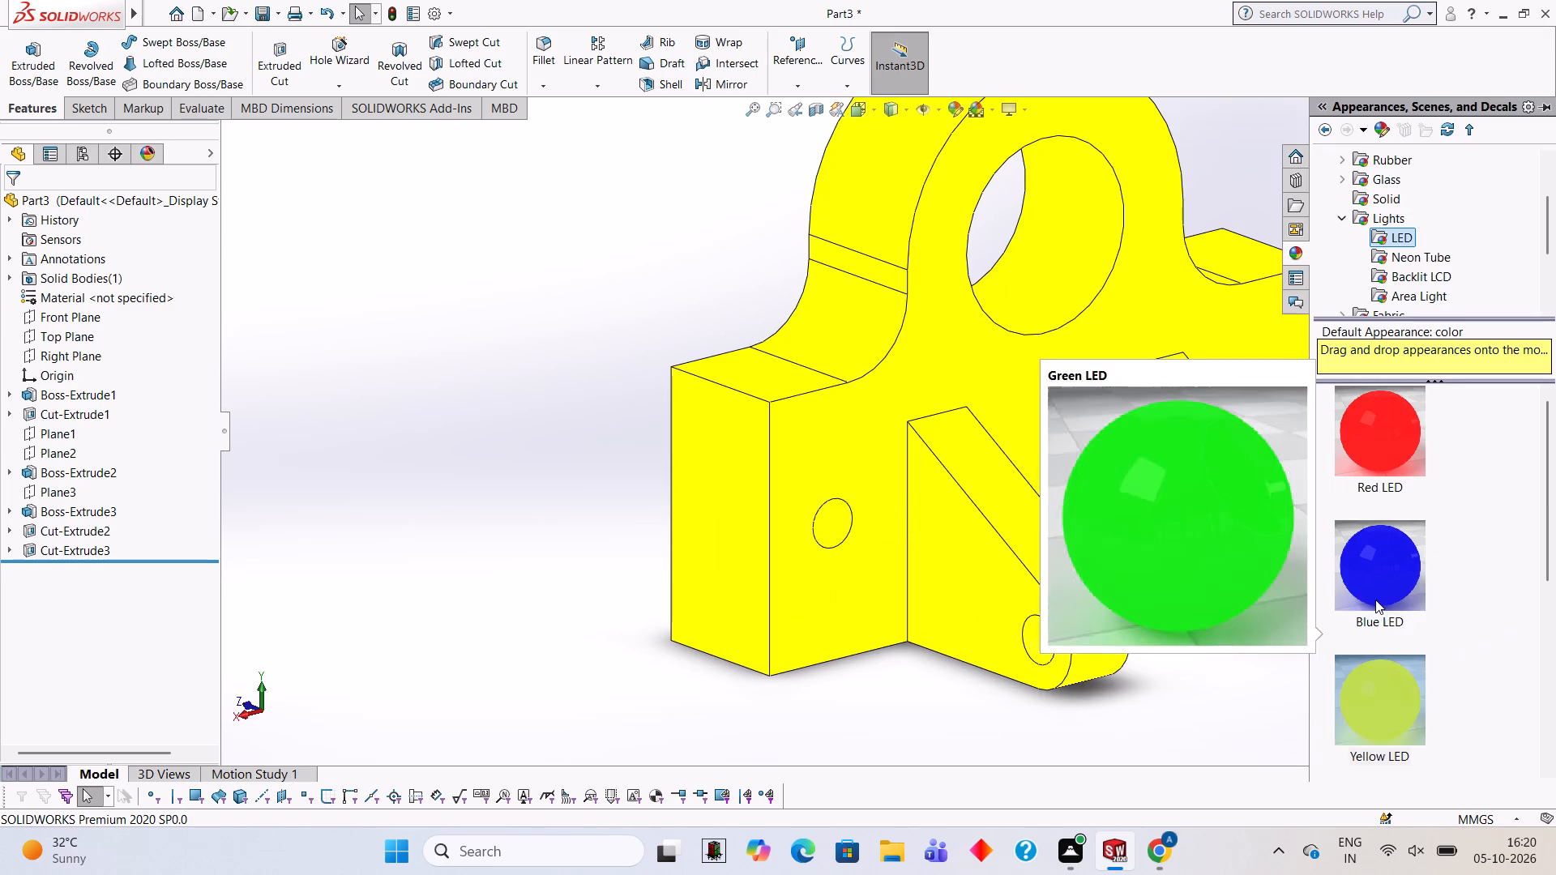
left_click_drag(1387, 595, 816, 540)
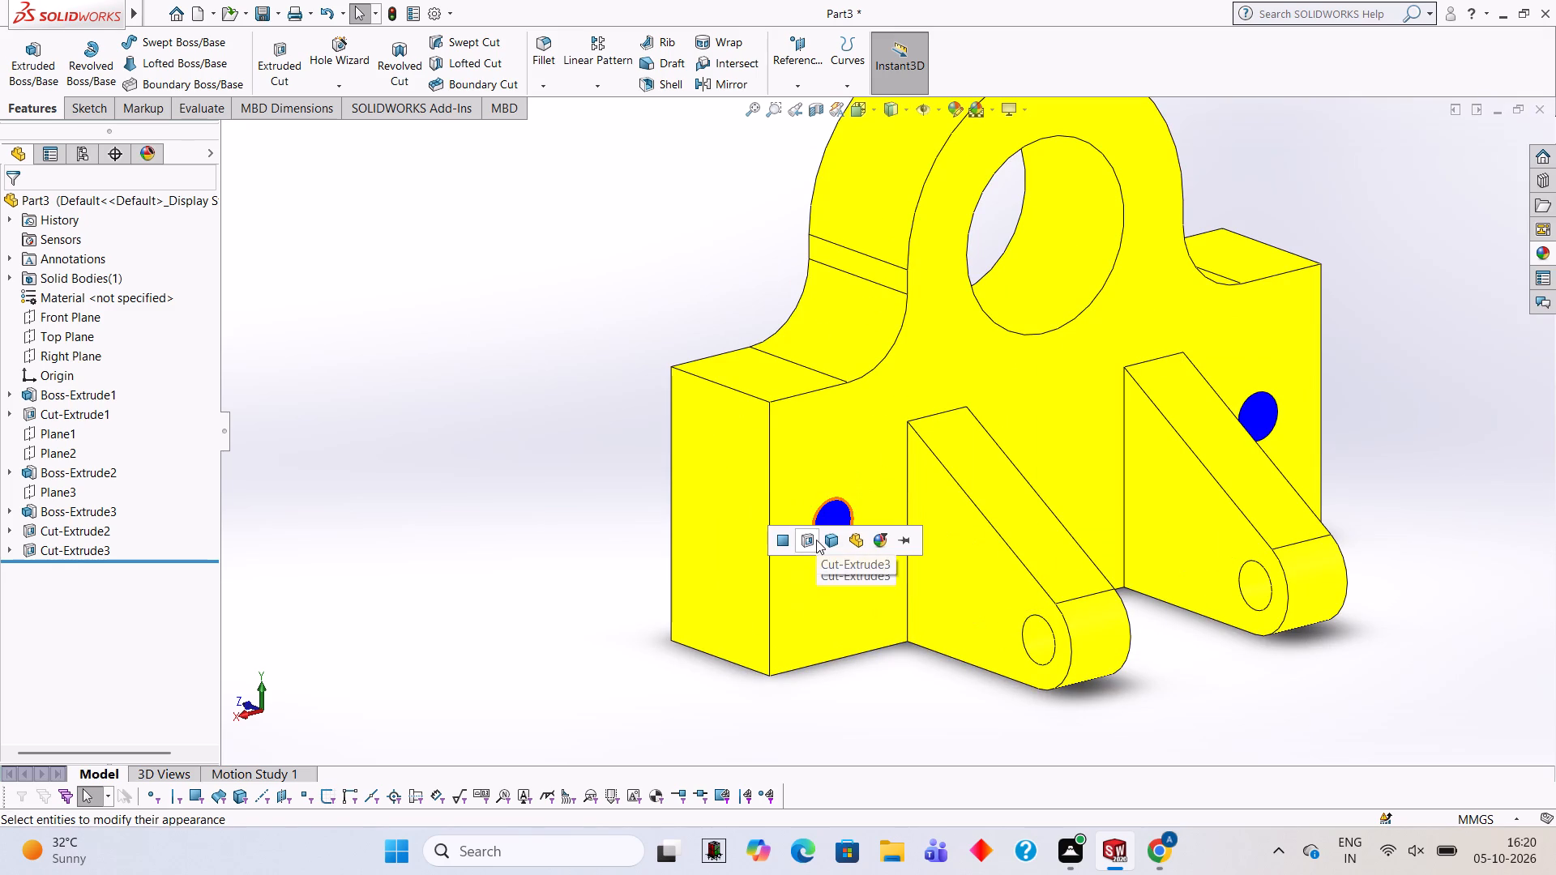
left_click(816, 540)
Apply the Blue LED appearance to the cut feature forming the aligned holes in the two ribs.
middle_click_drag(1169, 439, 1224, 443)
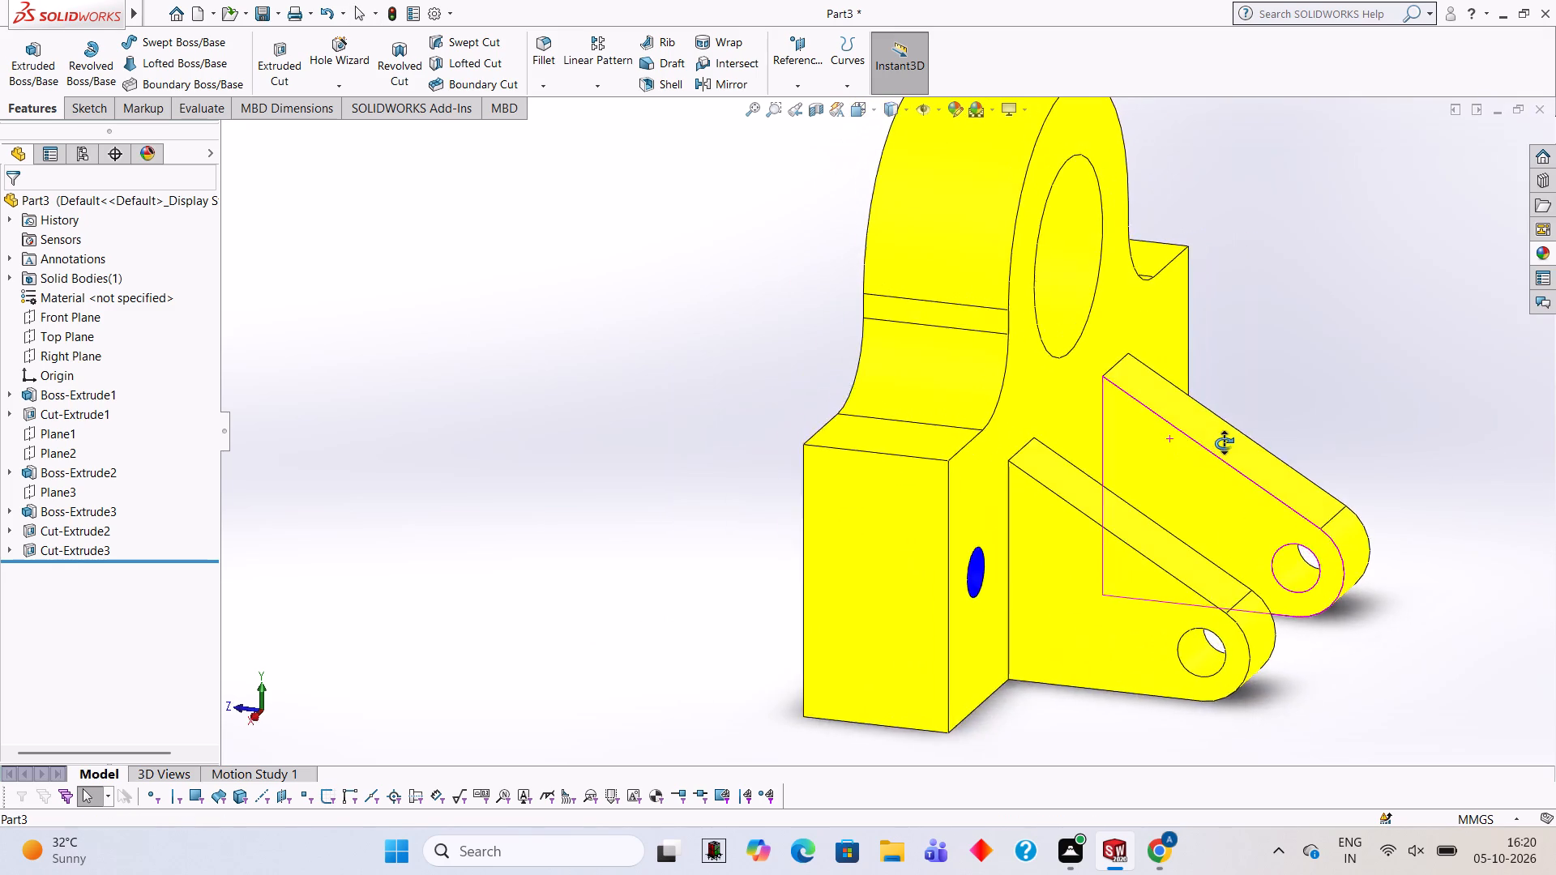
middle_click_drag(1224, 443, 1202, 373)
scroll(1173, 527, "down", 3)
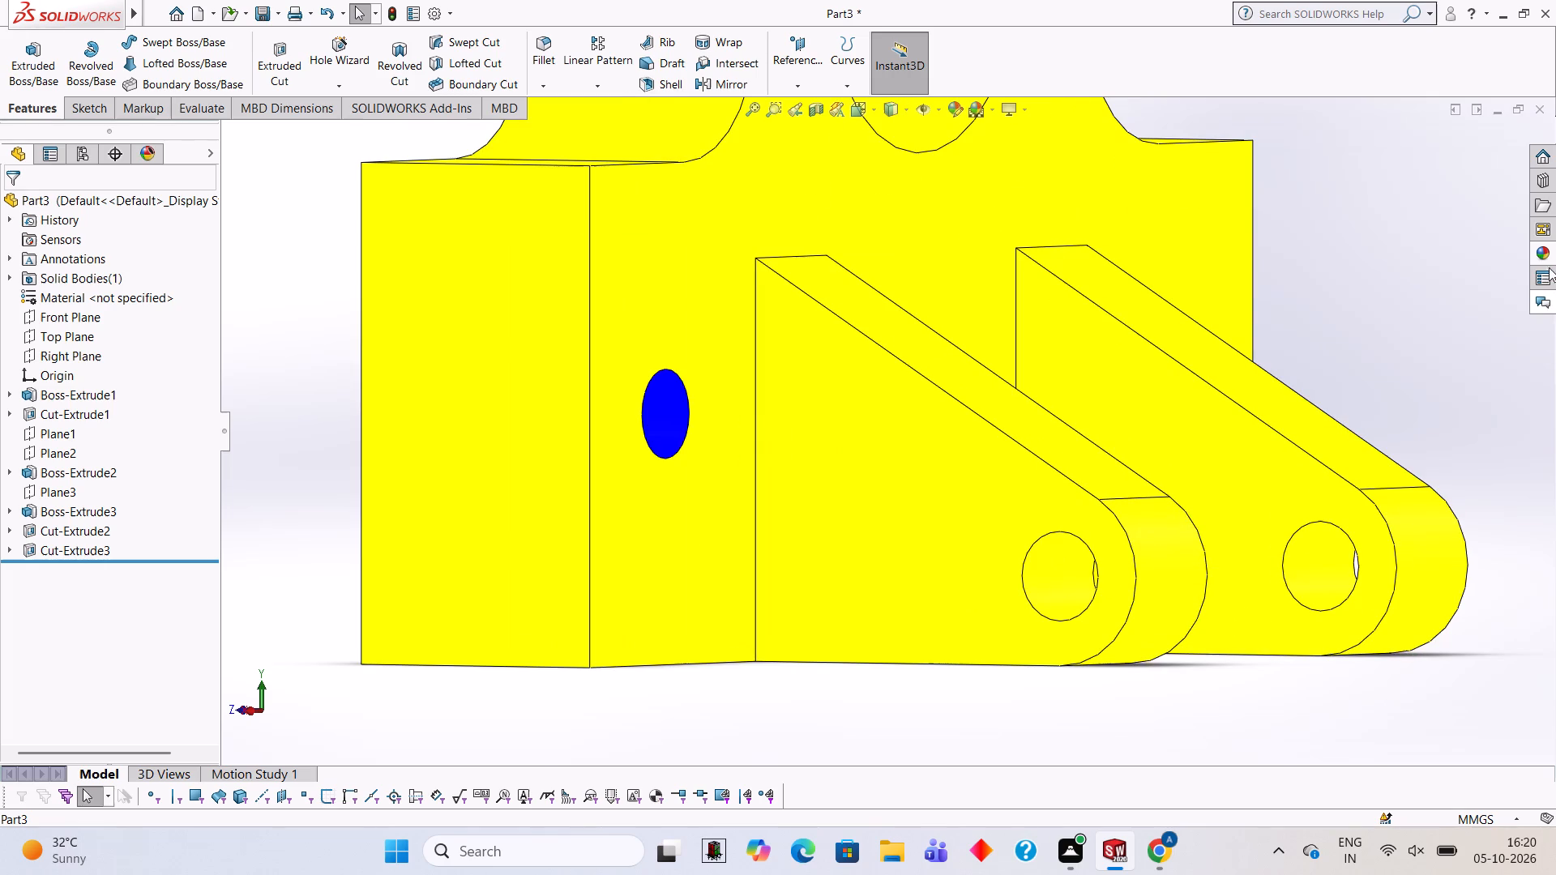
left_click(1540, 239)
left_click(1550, 246)
left_click_drag(1379, 548, 1271, 554)
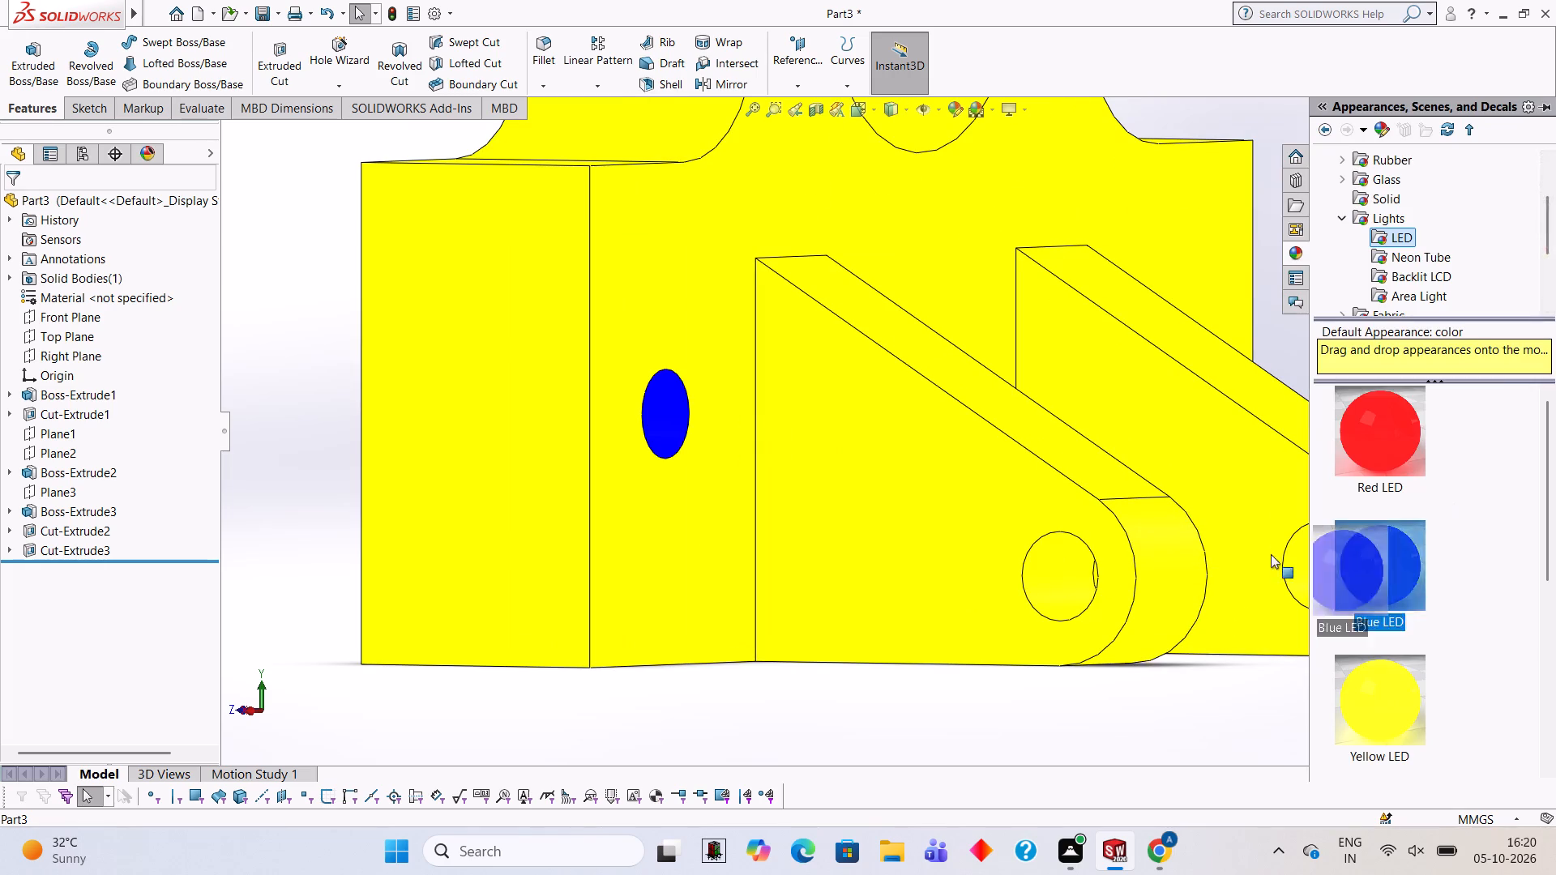
left_click_drag(1271, 554, 1025, 559)
left_click(1025, 559)
Apply the Blue LED appearance to the large bore in the domed body.
scroll(1158, 342, "up", 3)
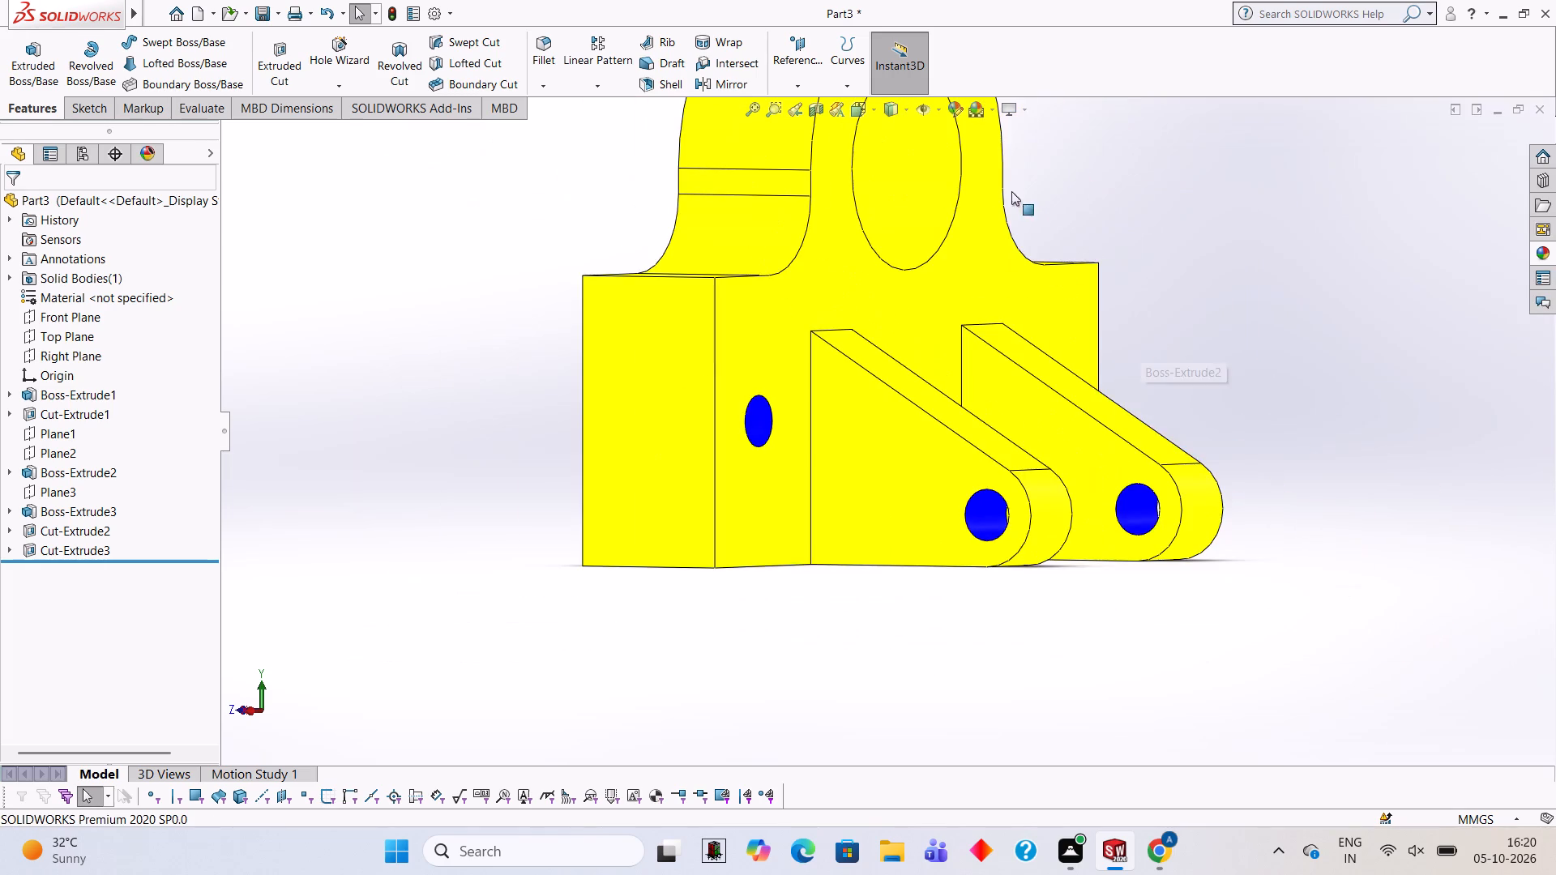
scroll(1002, 156, "up", 1)
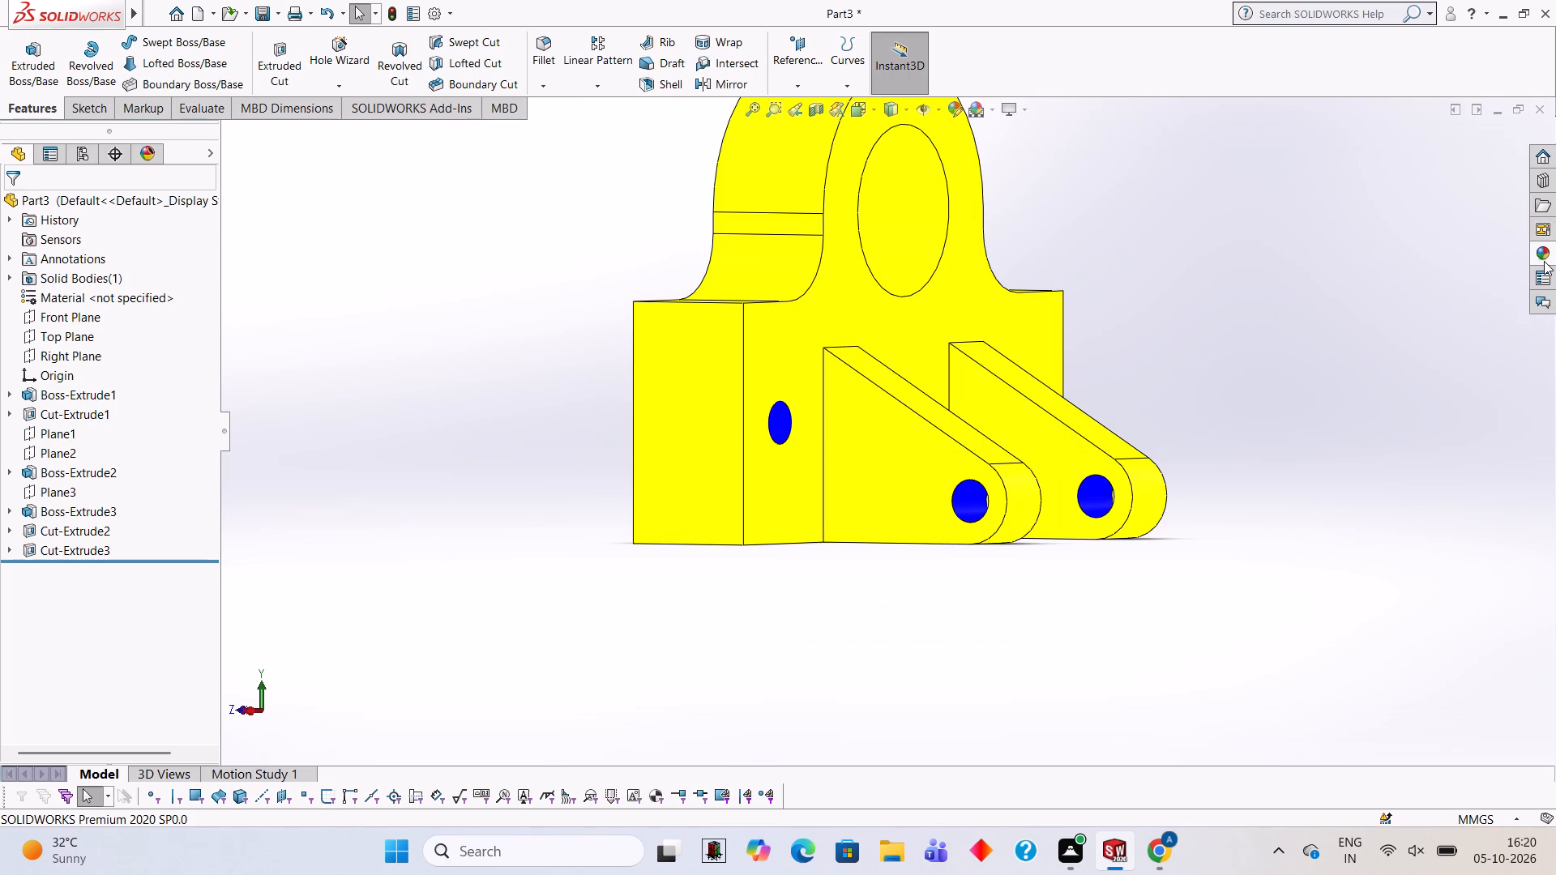
left_click(1544, 261)
left_click_drag(1412, 561, 1118, 375)
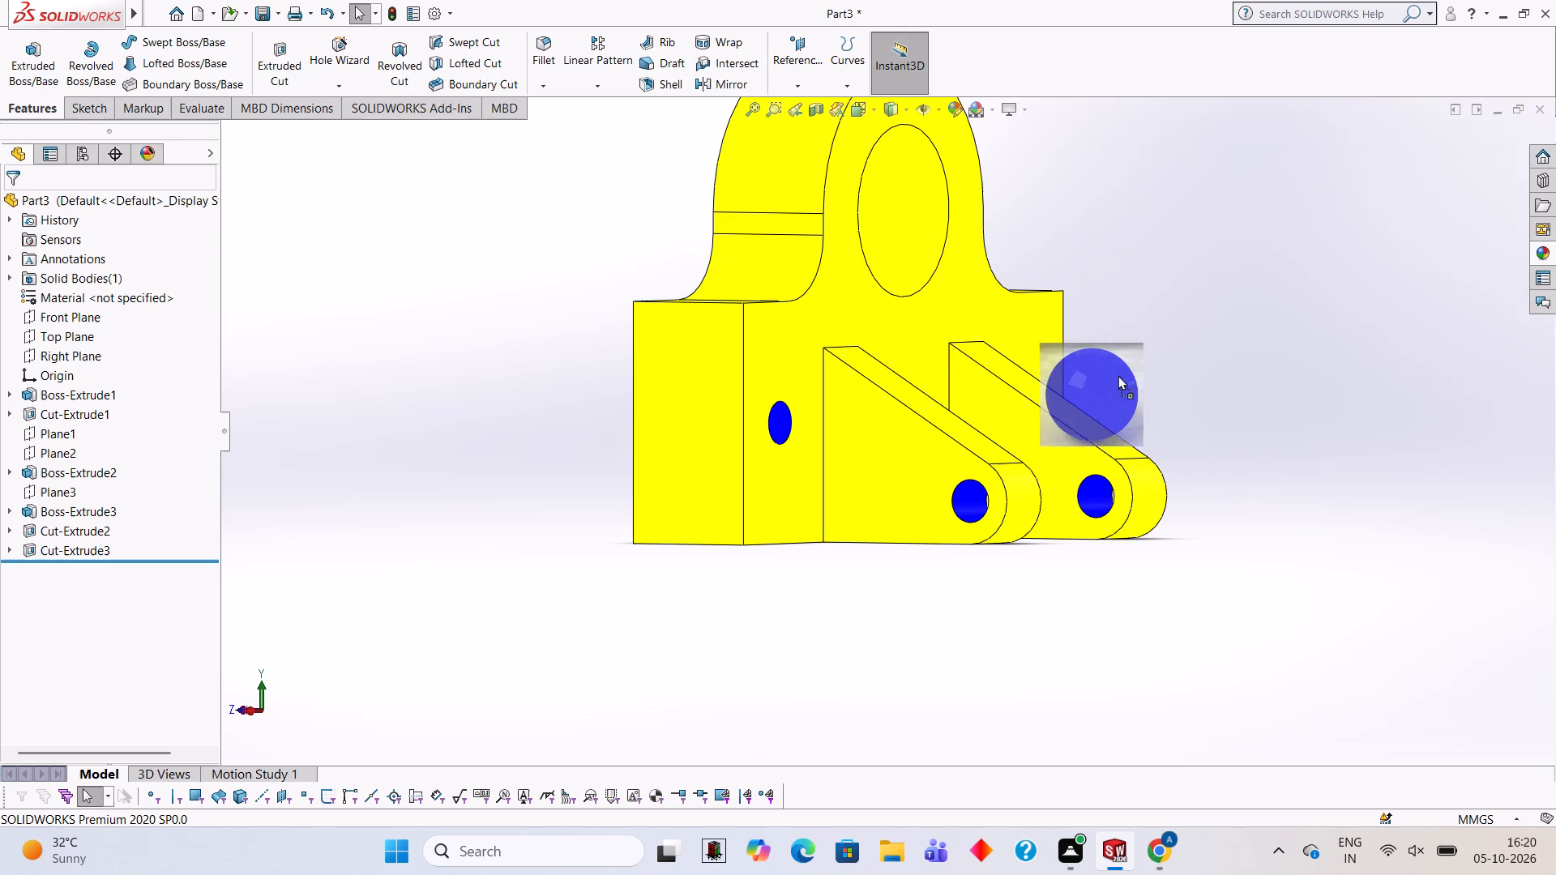
left_click_drag(1118, 375, 947, 186)
left_click(947, 186)
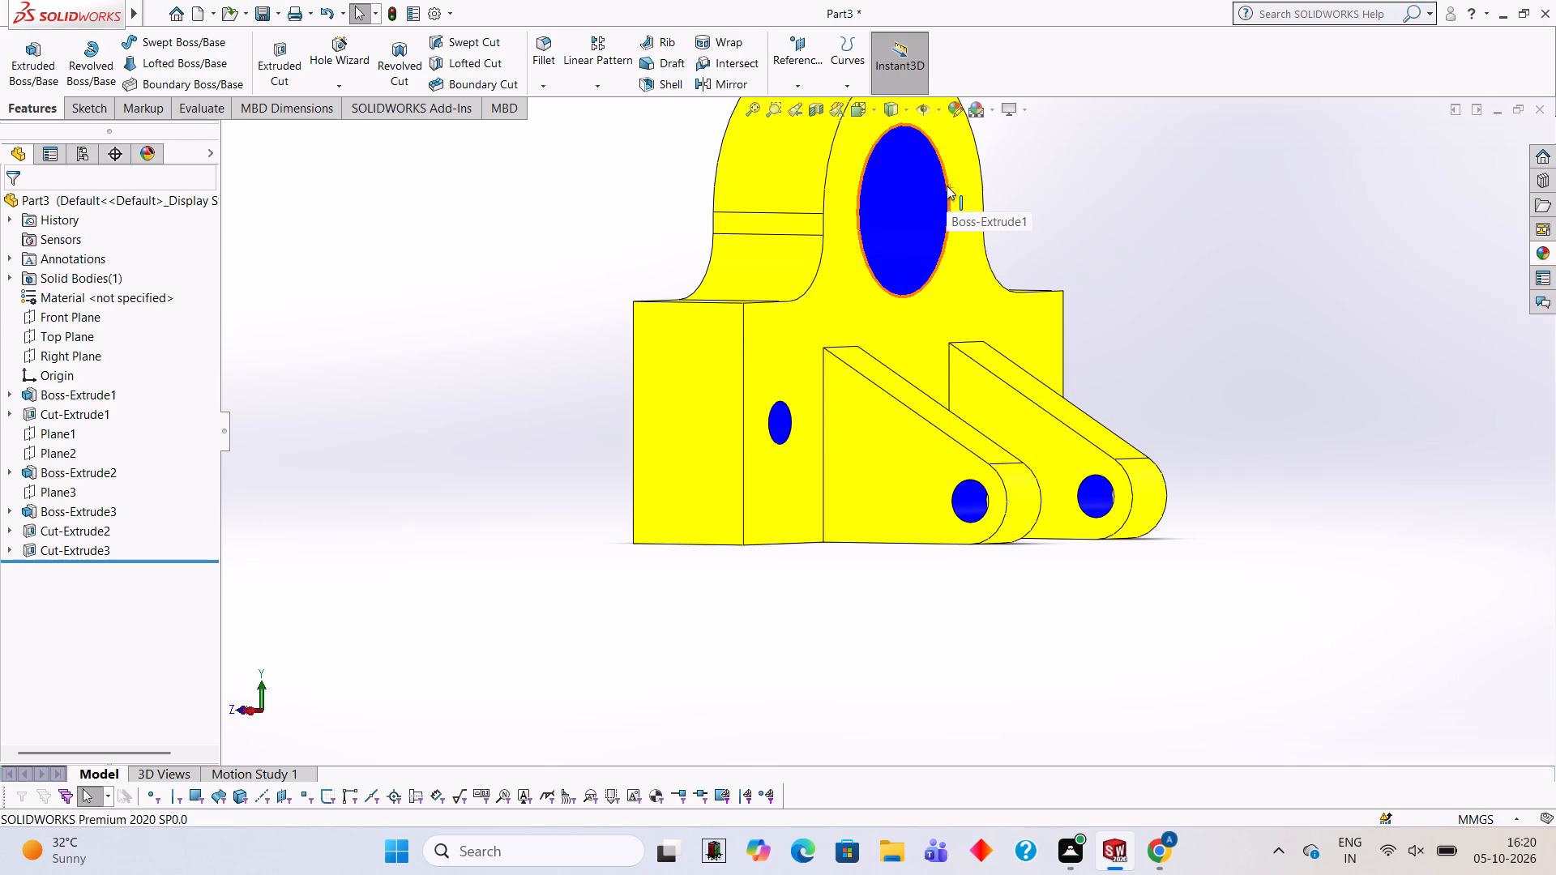
Apply the Red LED appearance to the main domed body feature, Boss-Extrude1.
scroll(947, 186, "up", 1)
scroll(1221, 262, "up", 2)
middle_click_drag(1155, 245, 1088, 306)
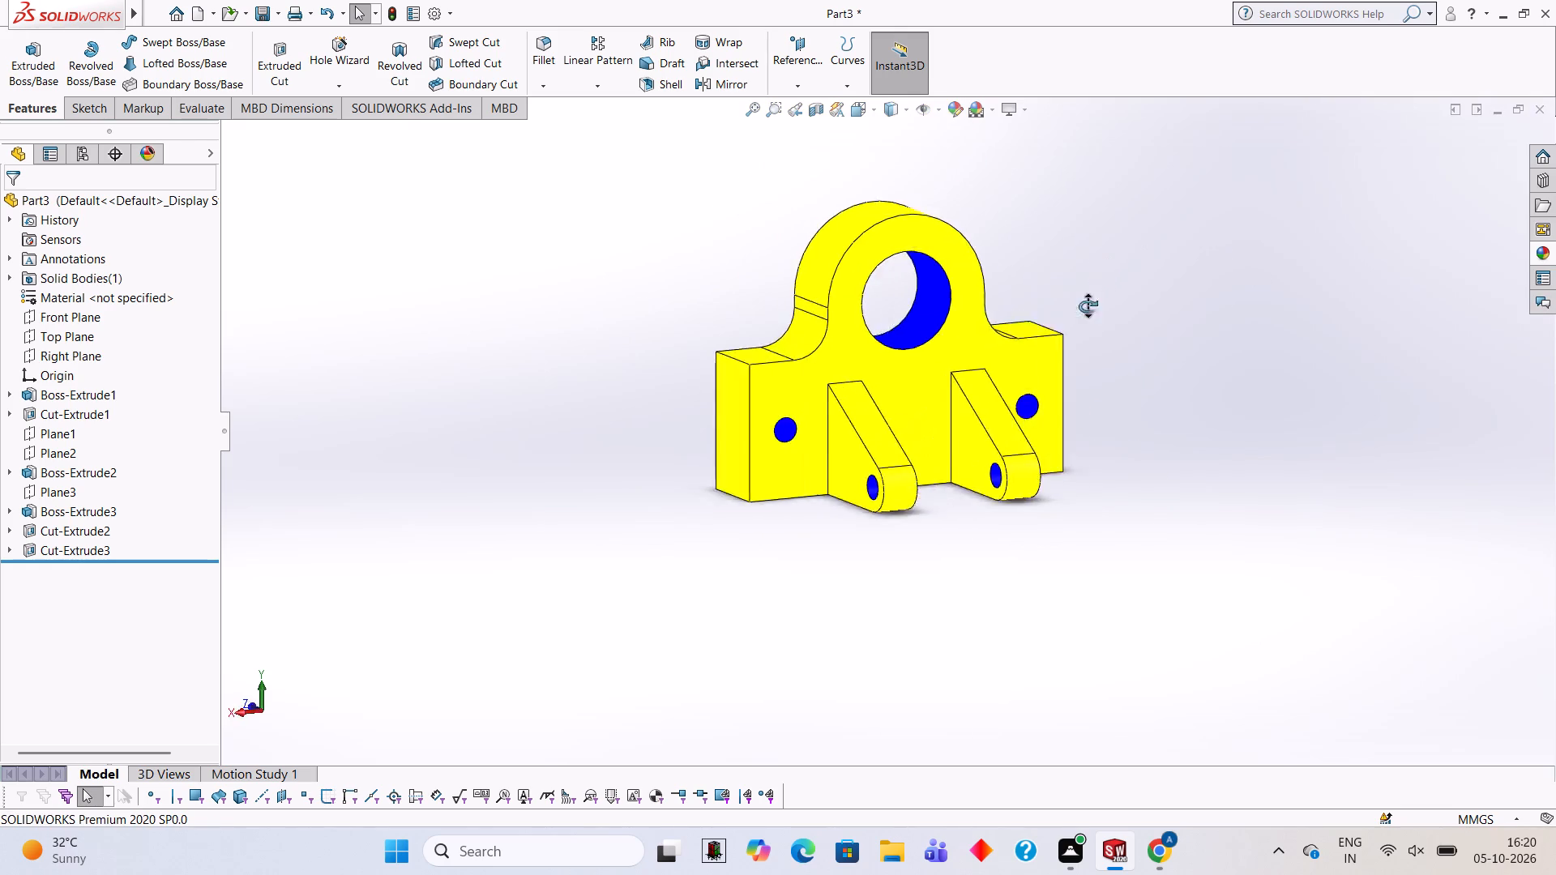
middle_click_drag(1088, 306, 1146, 305)
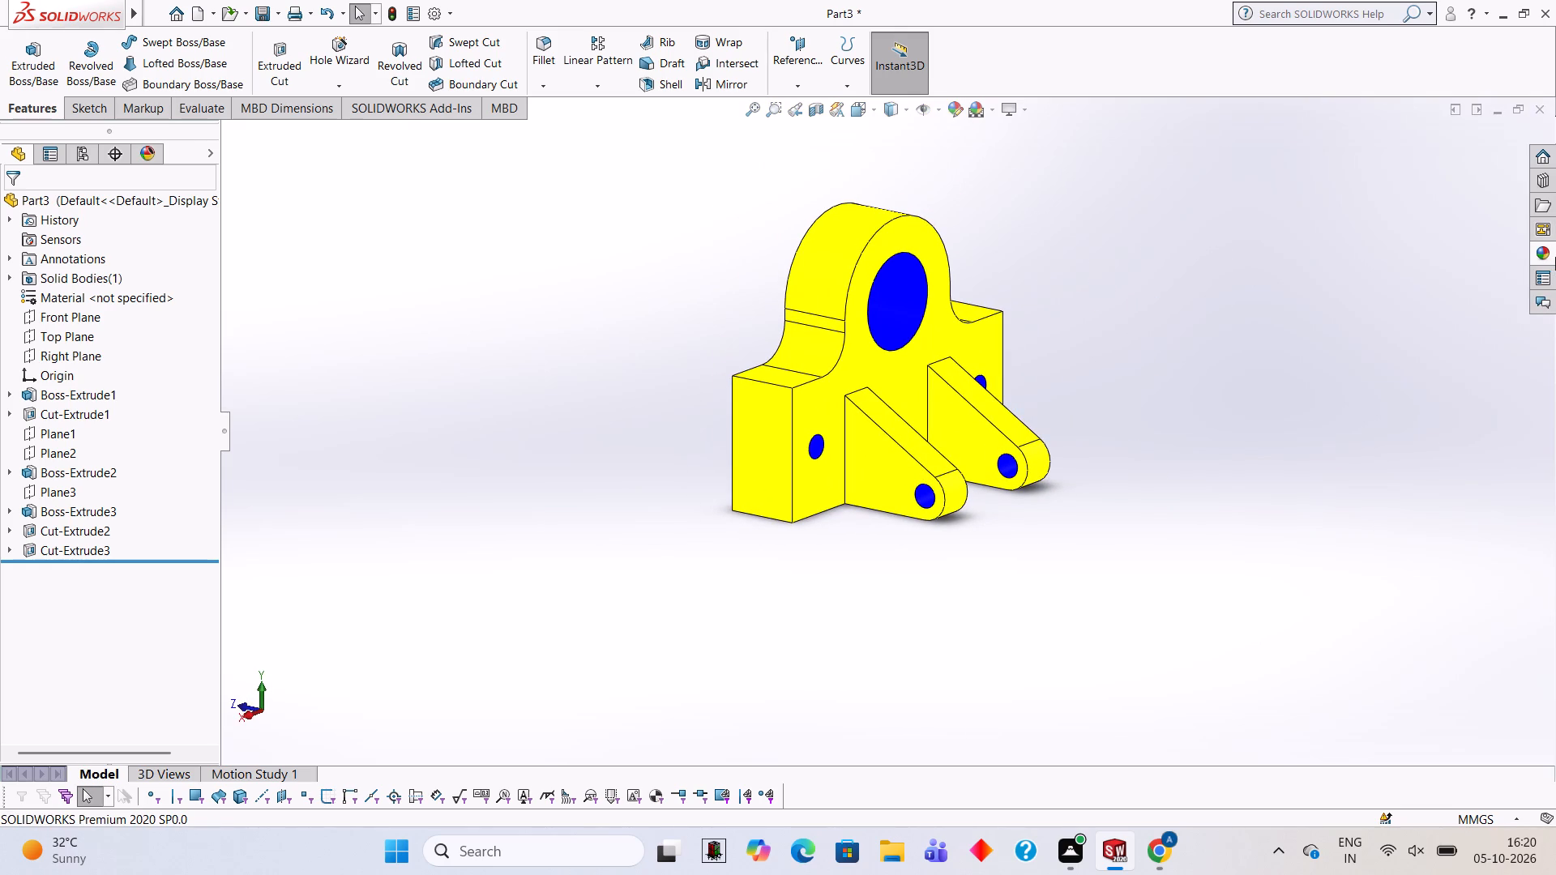
left_click(1555, 257)
left_click_drag(1385, 441, 857, 269)
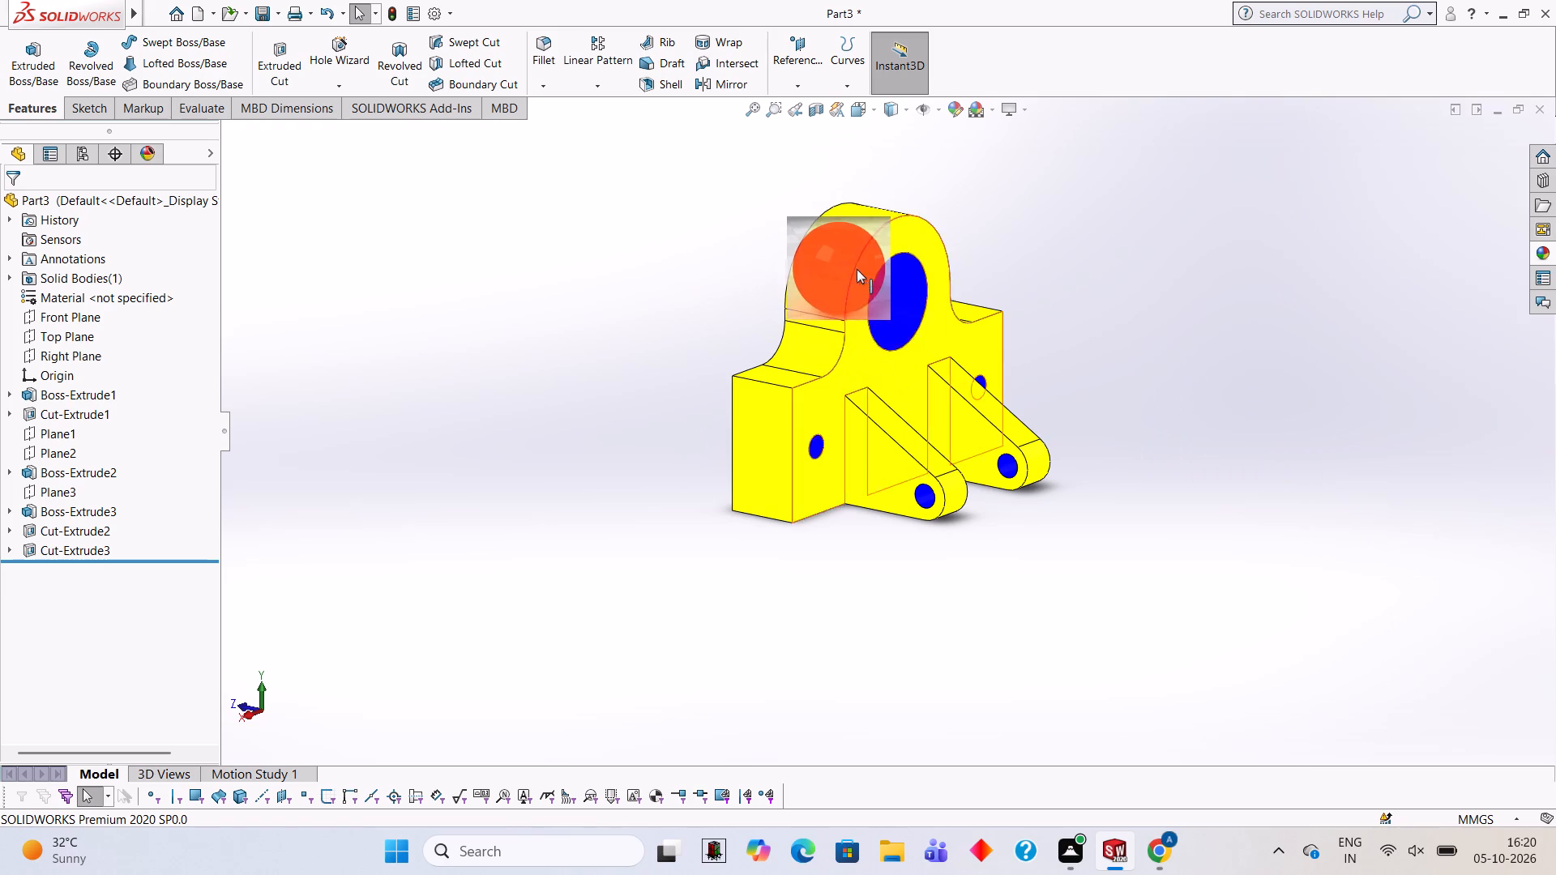
left_click_drag(857, 269, 836, 267)
left_click(836, 267)
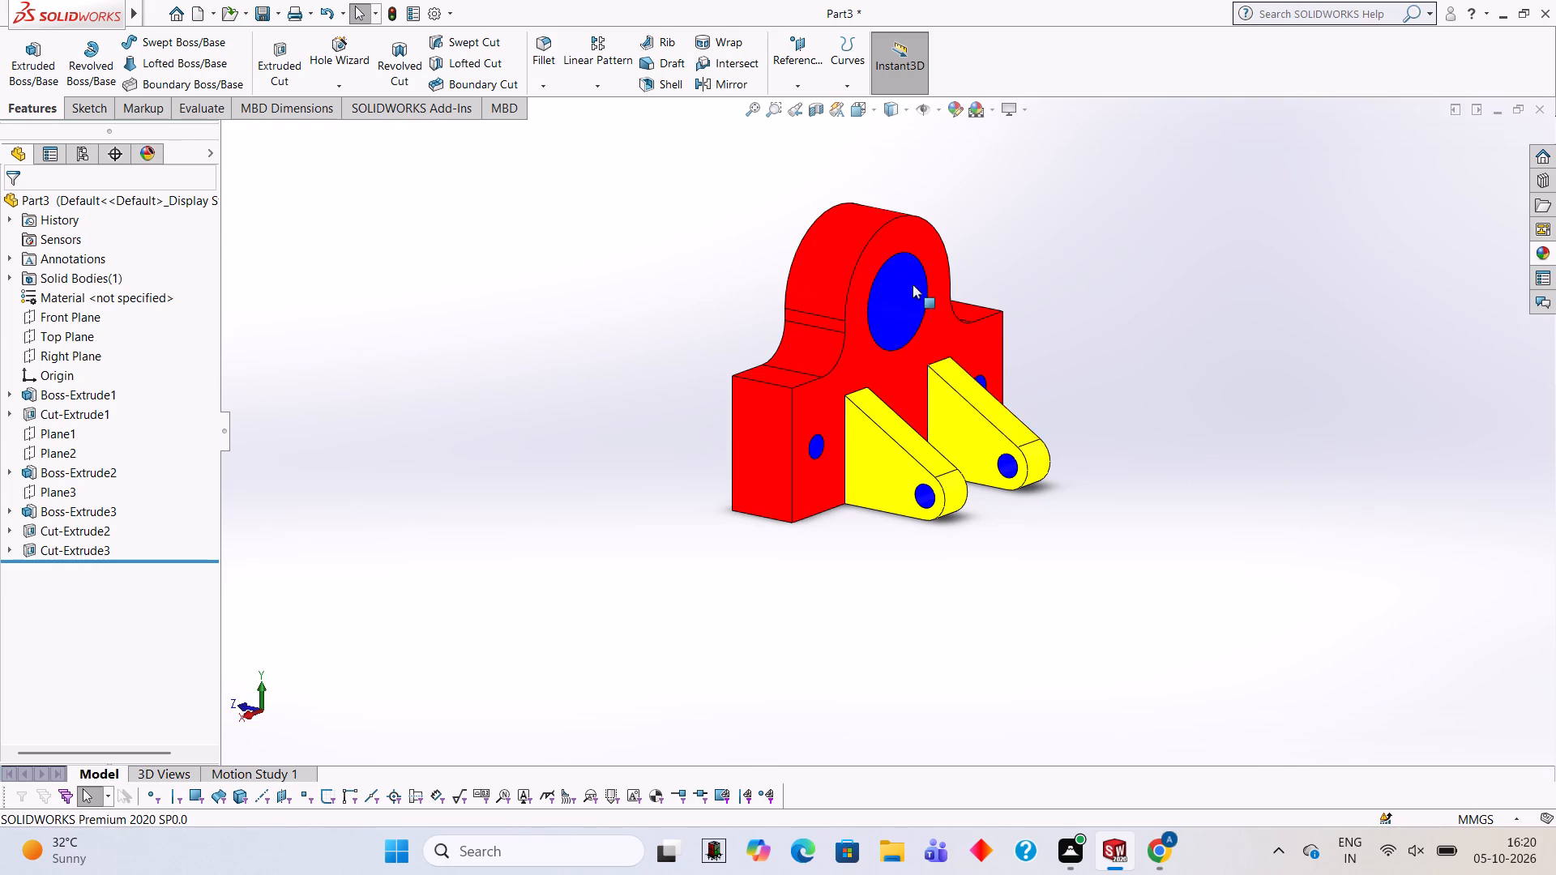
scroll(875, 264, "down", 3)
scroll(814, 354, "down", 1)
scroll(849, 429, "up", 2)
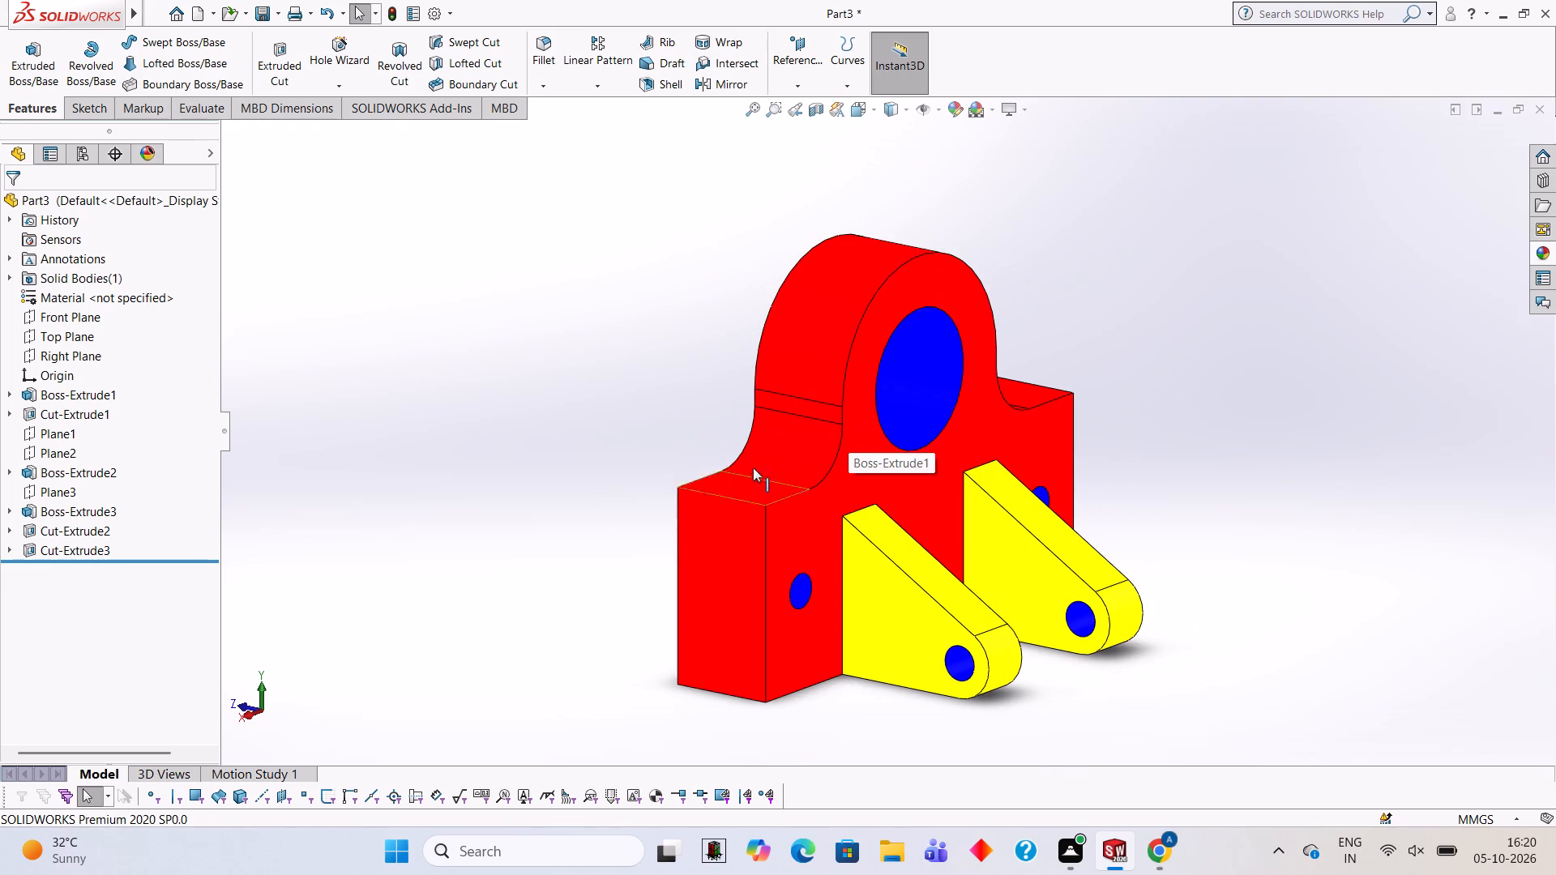
Examine the coloured part from several angles, checking the red body, yellow ribs and blue holes.
scroll(1152, 414, "up", 1)
middle_click_drag(1148, 399, 1022, 399)
scroll(1075, 397, "up", 2)
middle_click_drag(1084, 388, 1056, 376)
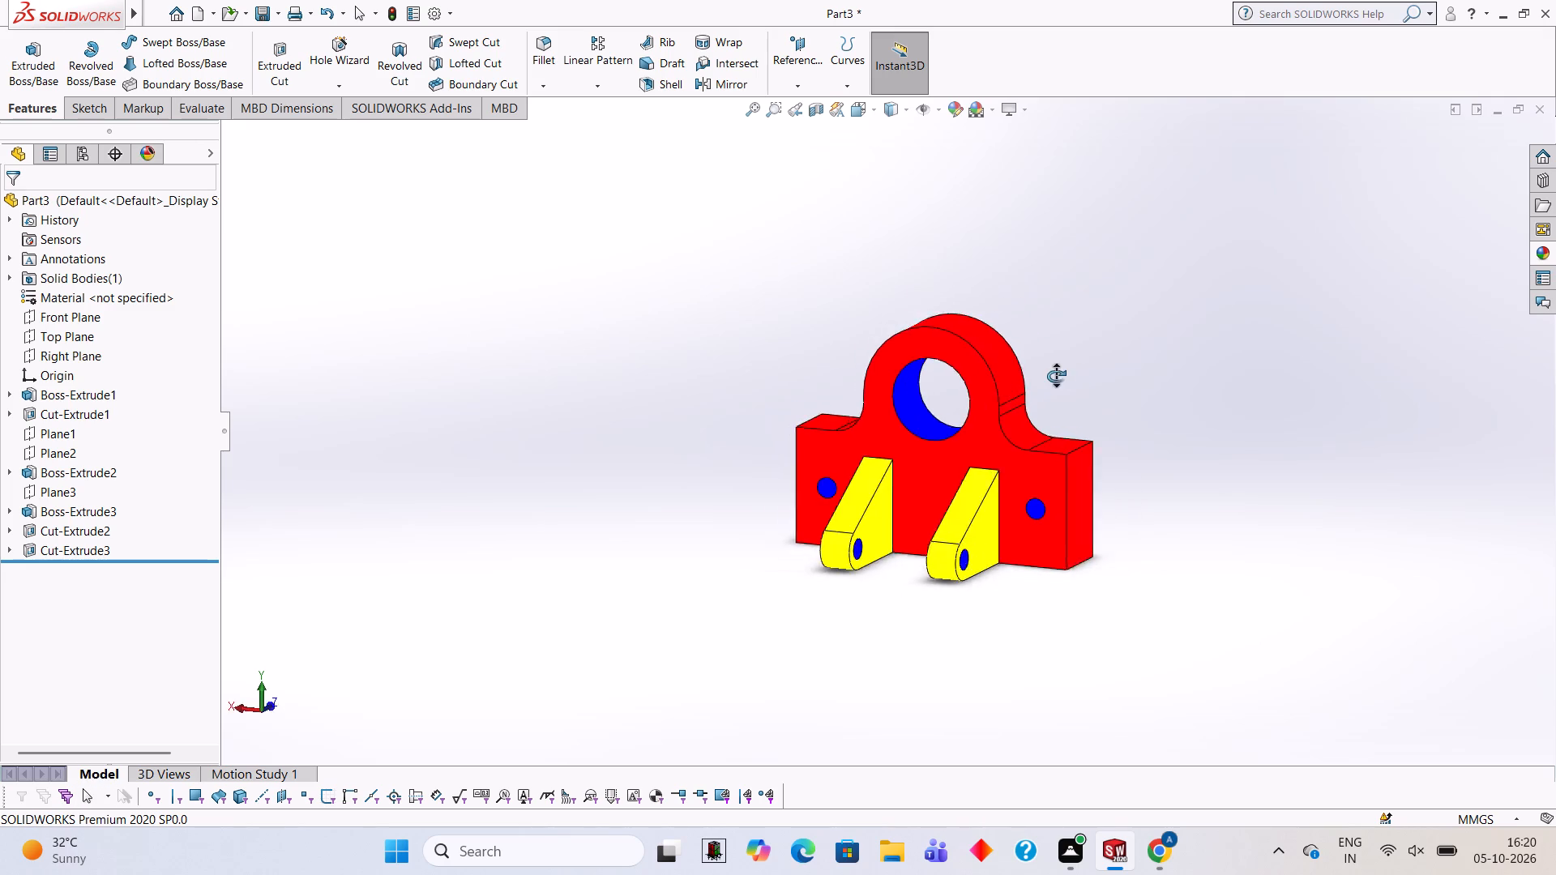
middle_click_drag(1056, 376, 1084, 351)
scroll(1100, 506, "down", 4)
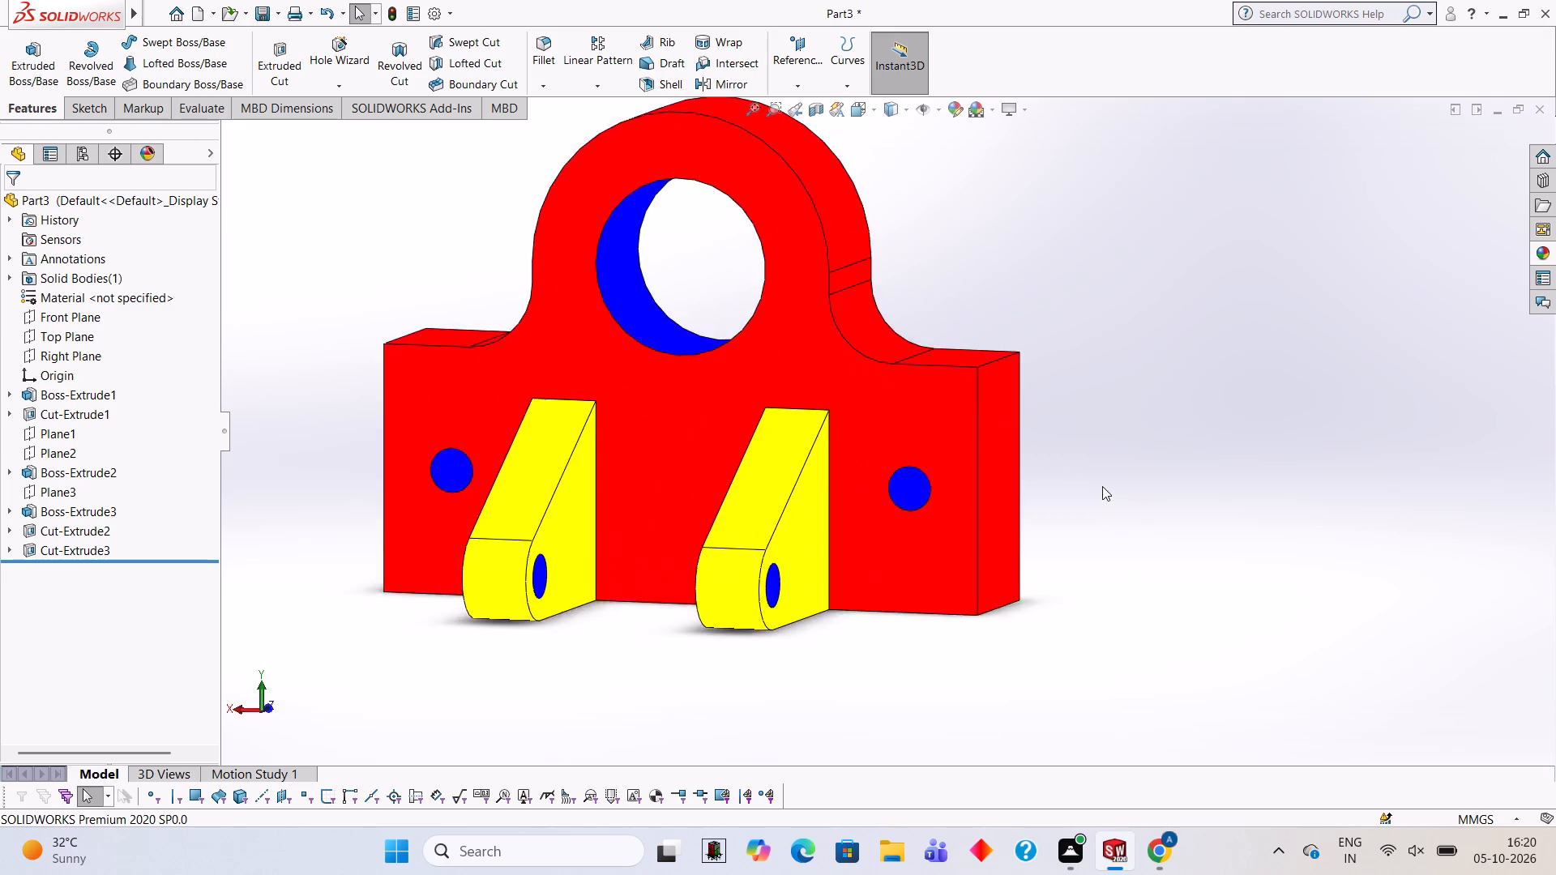
scroll(1043, 472, "up", 5)
scroll(767, 327, "down", 2)
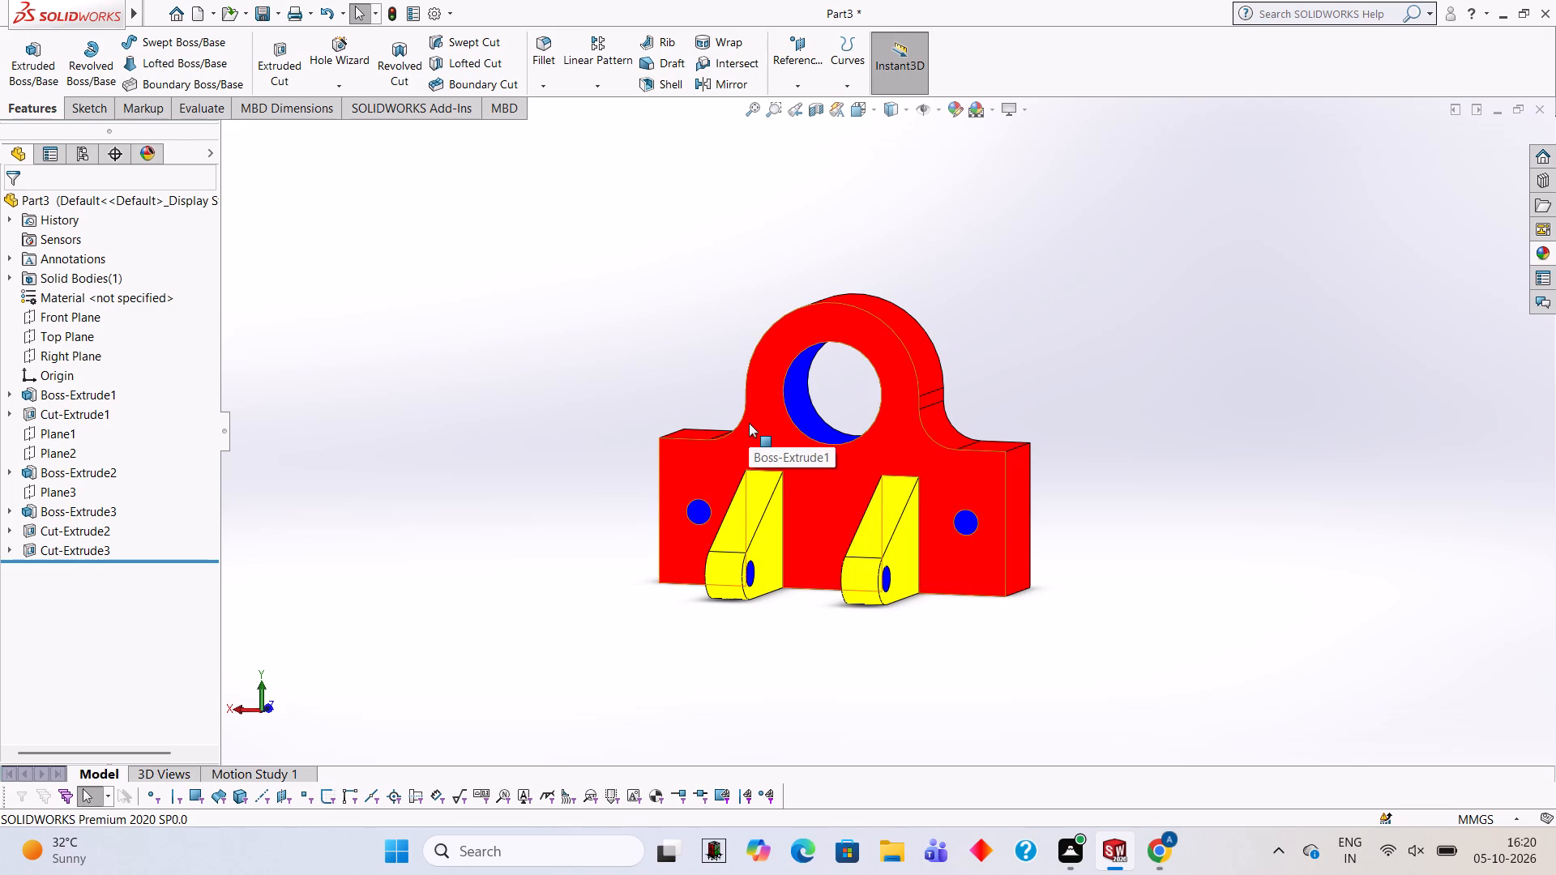
scroll(796, 417, "up", 1)
scroll(813, 429, "down", 2)
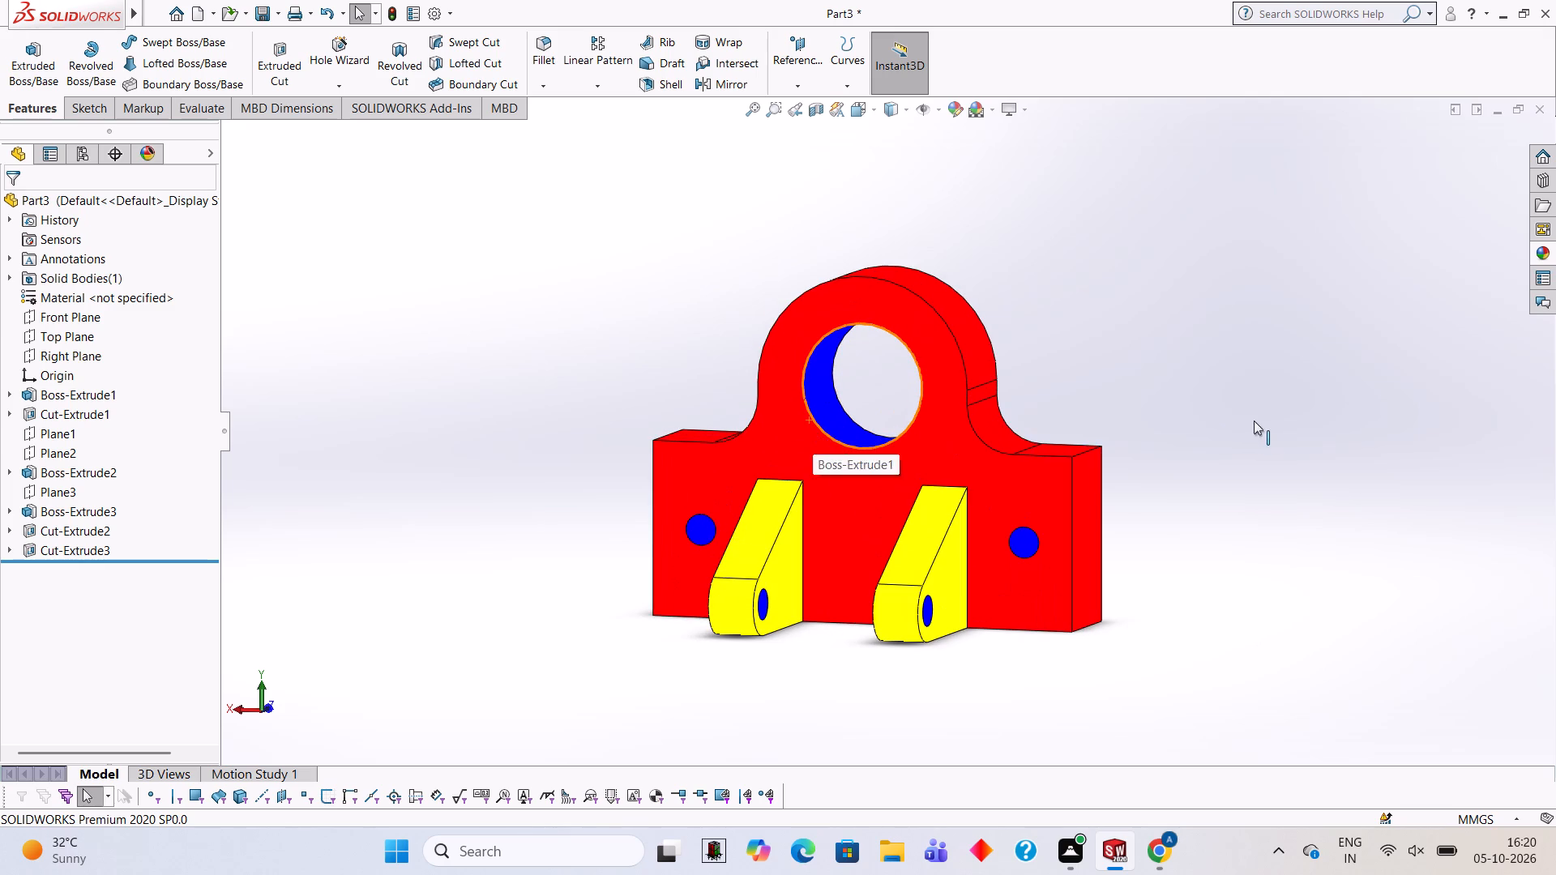
middle_click_drag(1199, 369, 1143, 372)
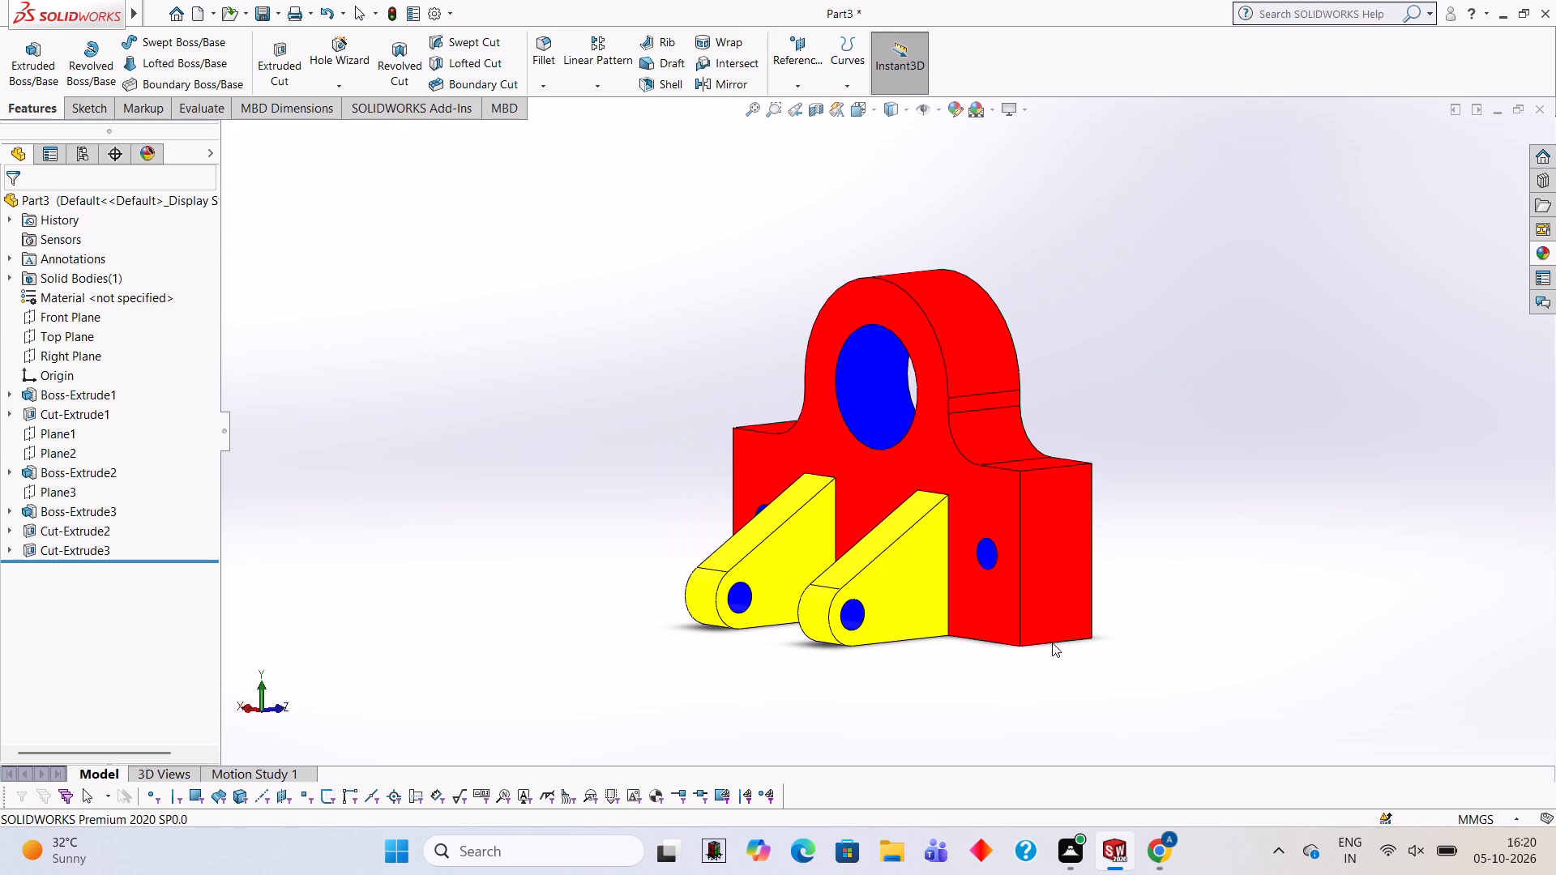
middle_click_drag(979, 497, 1040, 531)
middle_click_drag(1030, 473, 979, 421)
middle_click_drag(992, 476, 1002, 483)
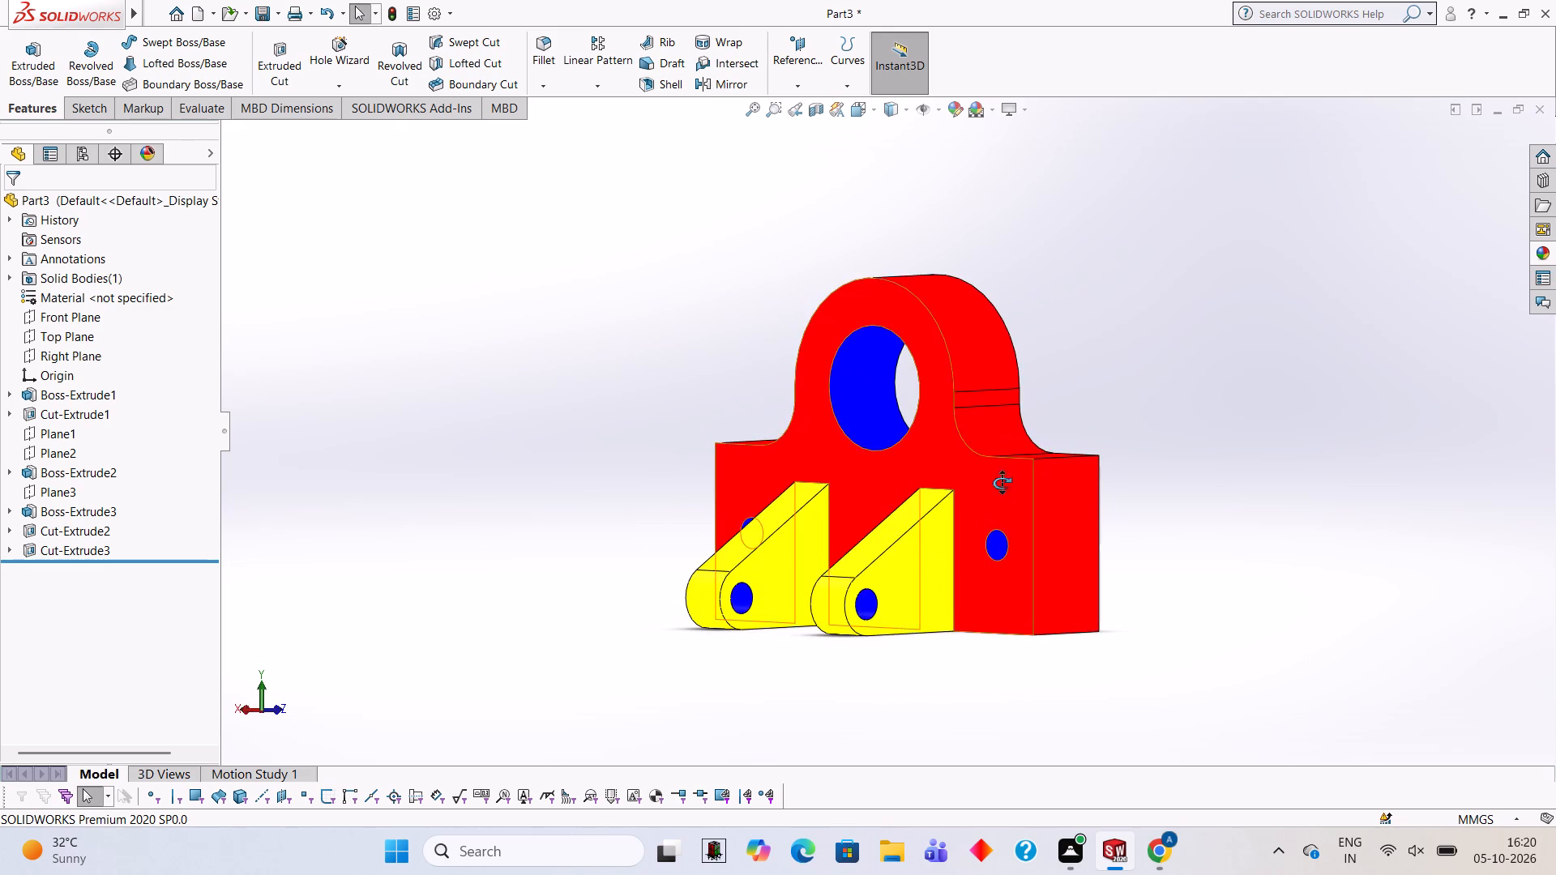
middle_click_drag(1002, 483, 1001, 506)
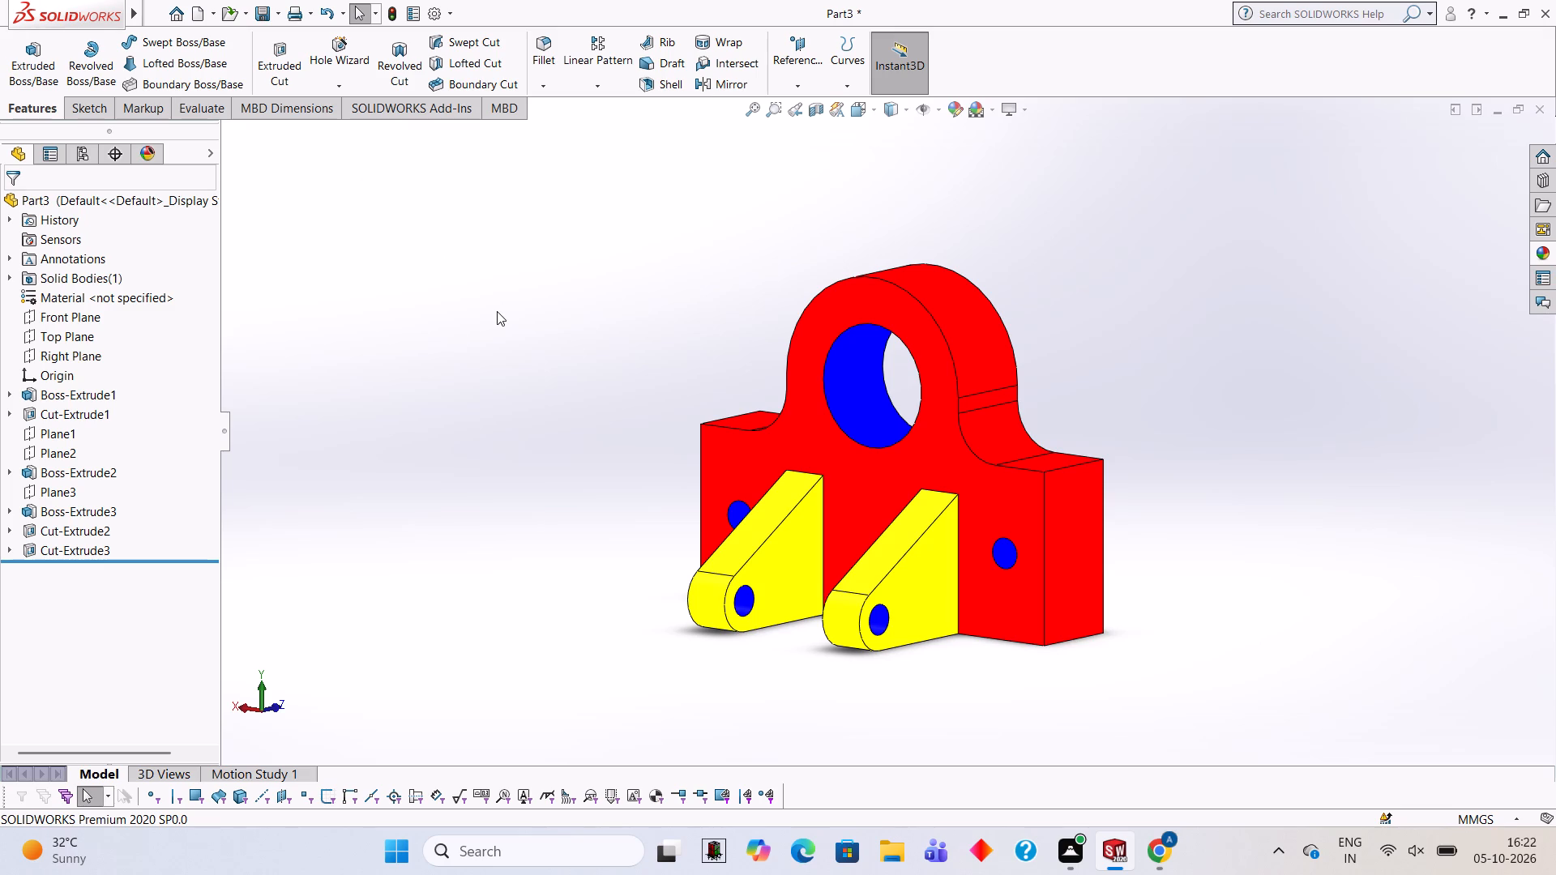
Save the part in the Documents folder as a SOLIDWORKS Part file named "pivot suppot".
key("ctrl+s")
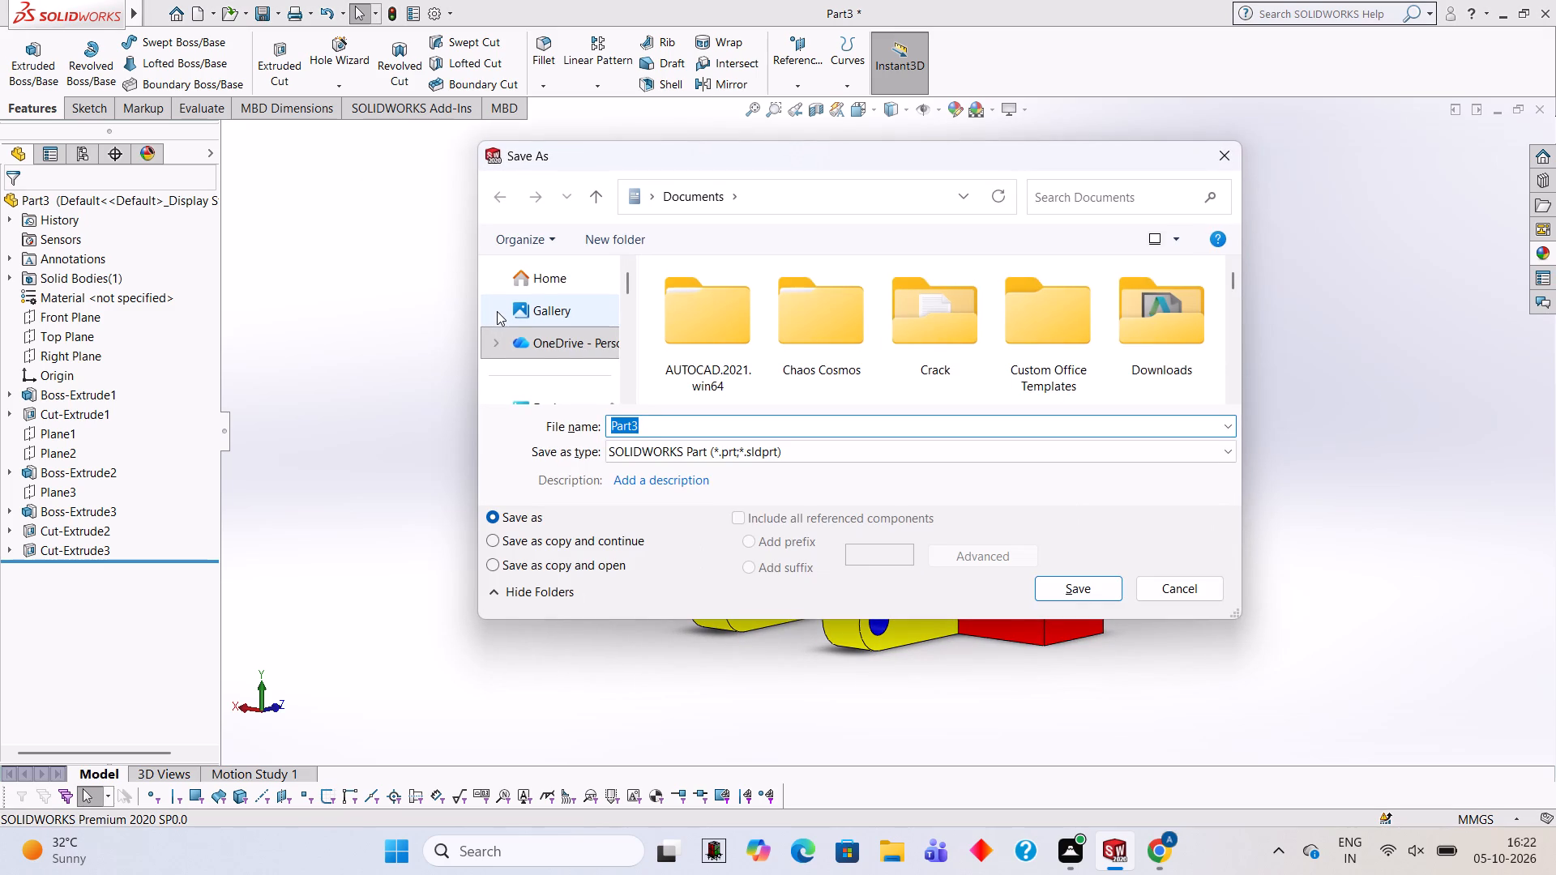
type("pivot")
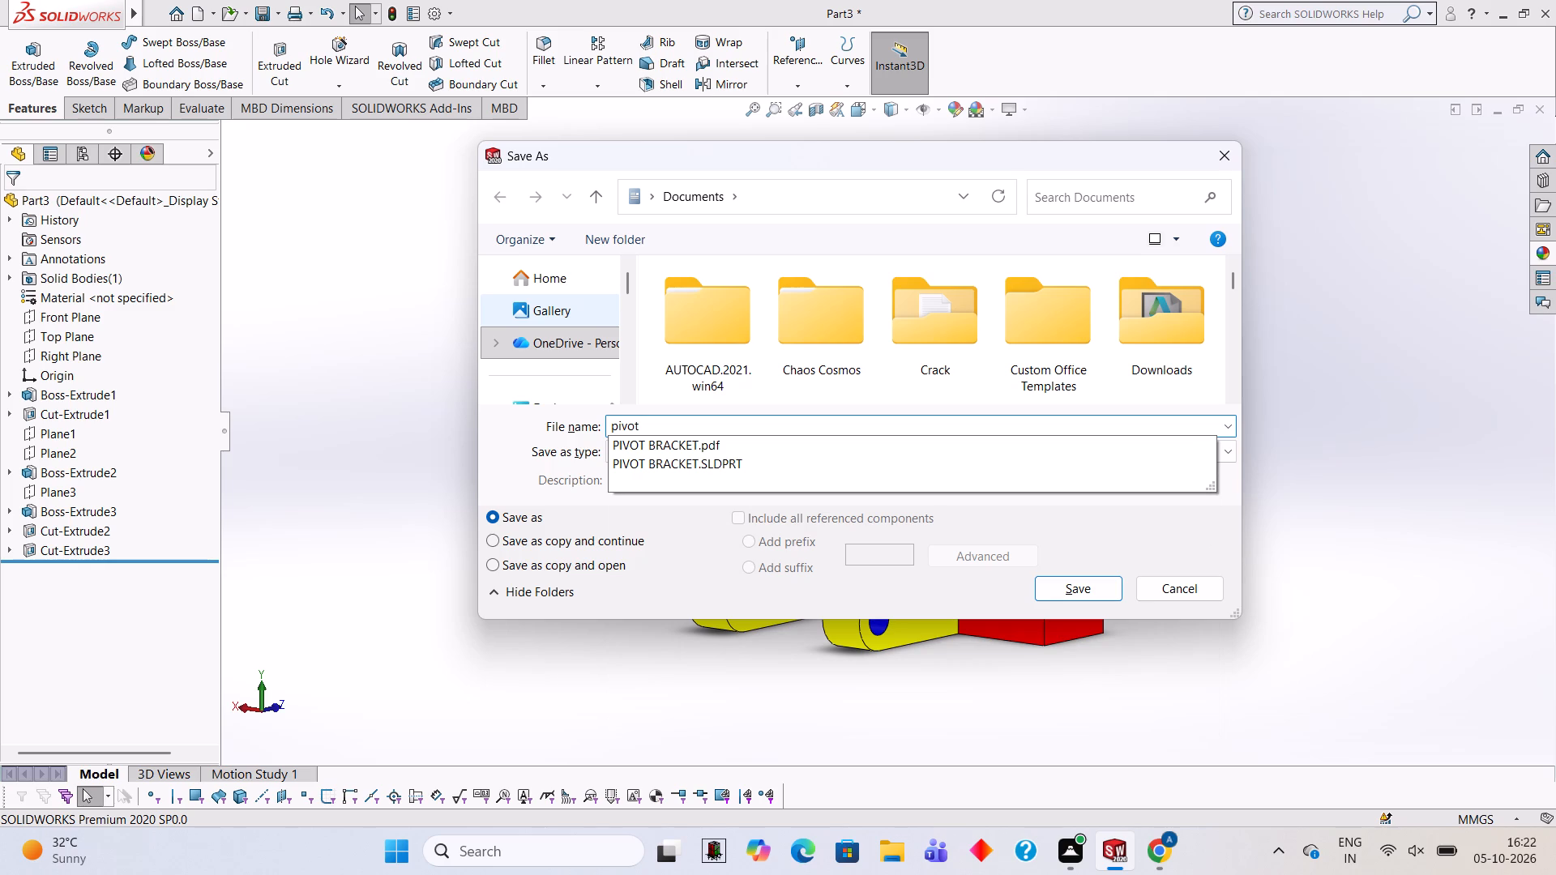
key("space")
type("suppot")
key("space")
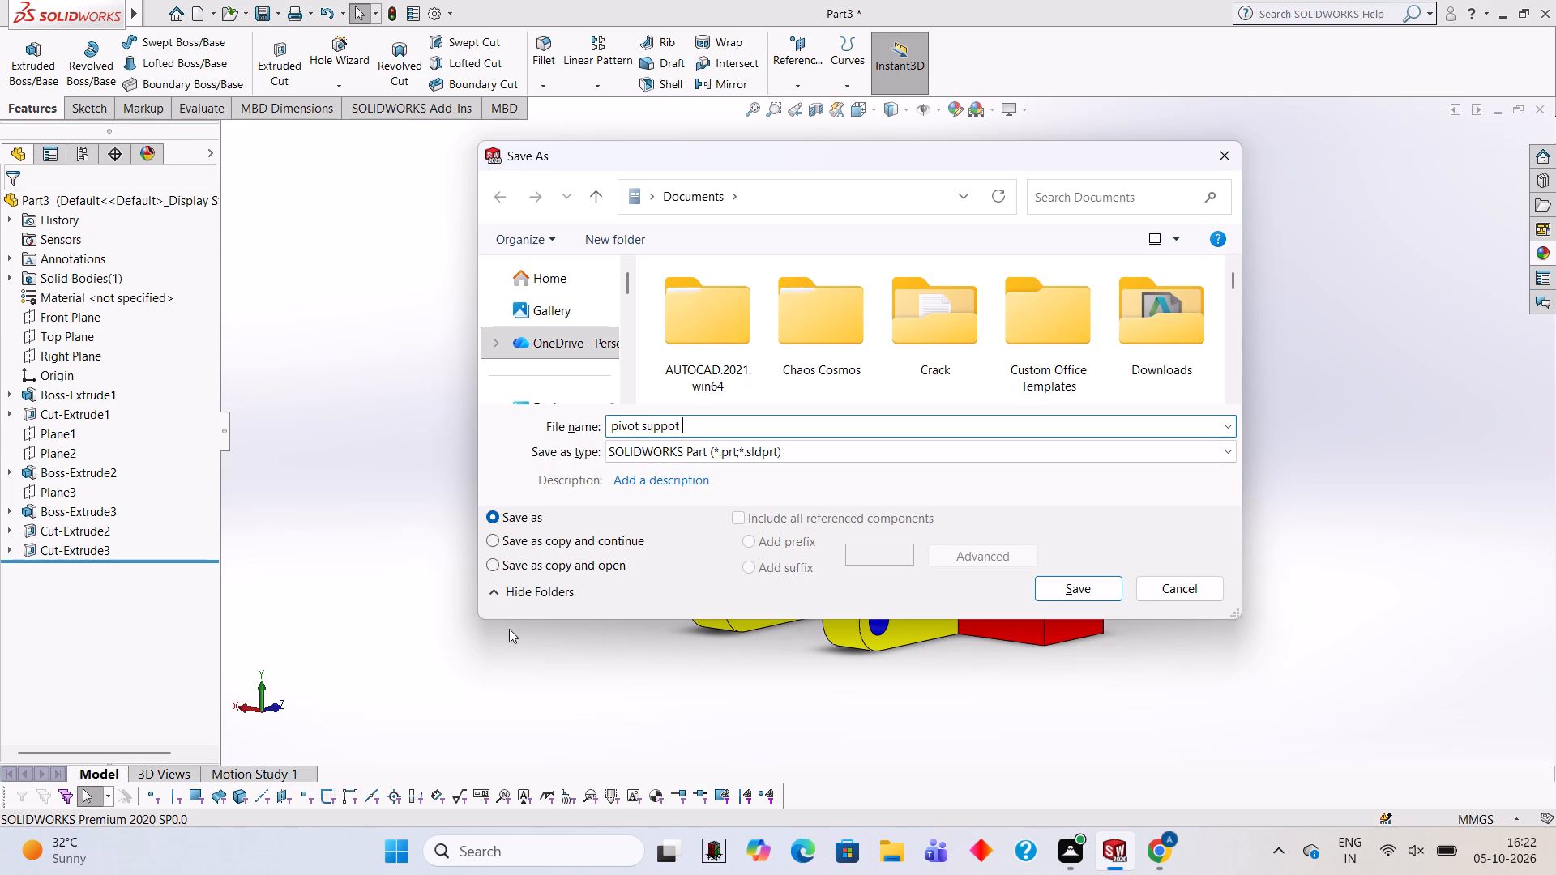
left_click(1094, 587)
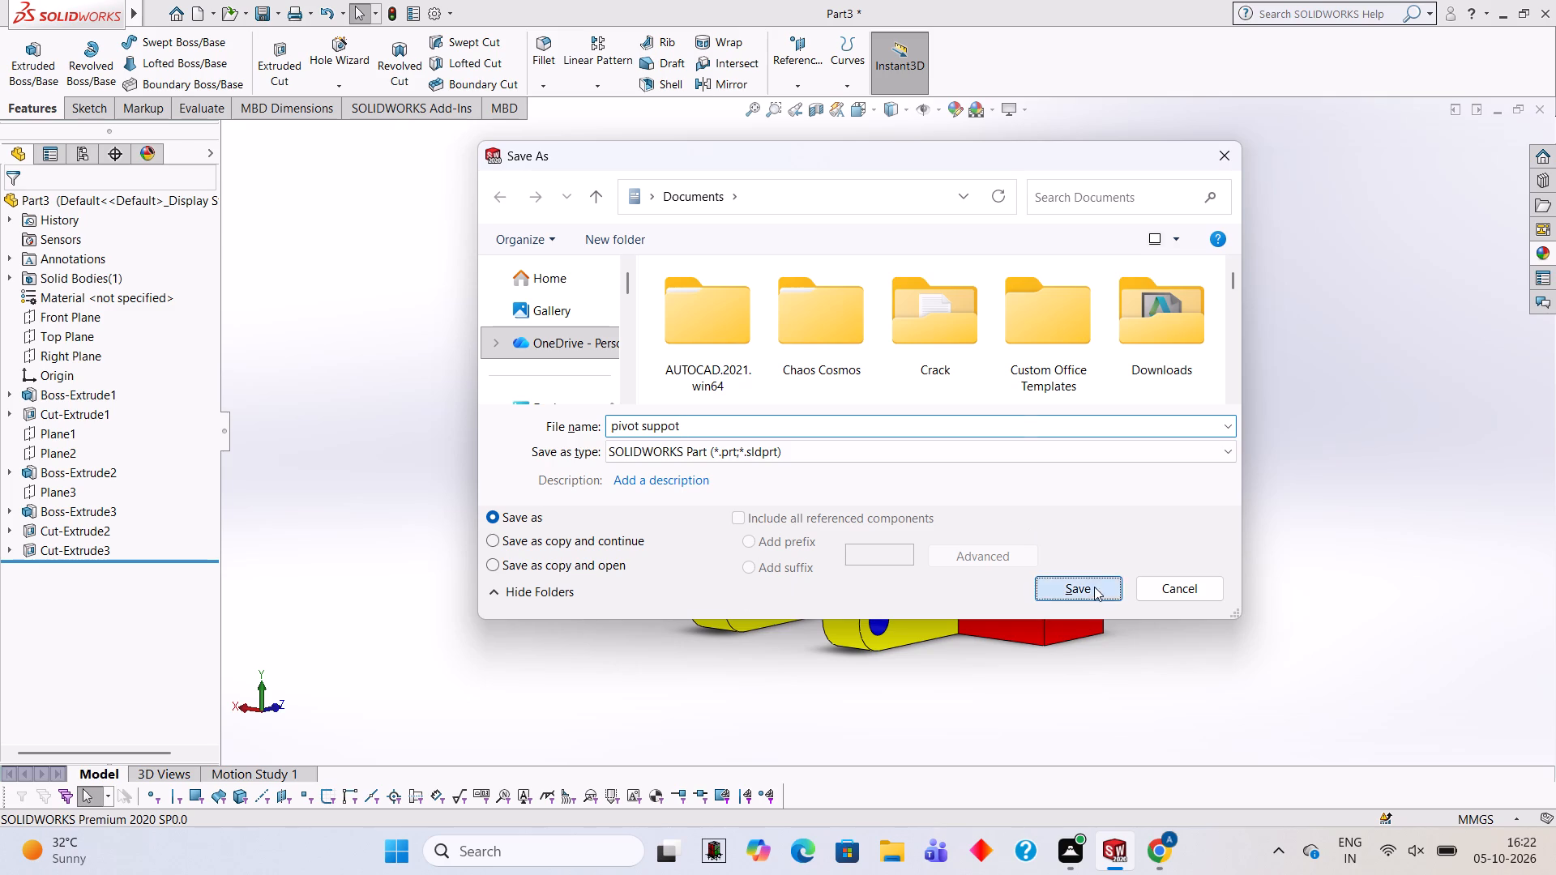
Save a PDF copy of the part in the Documents folder under the name "pivot suppot".
left_click(279, 16)
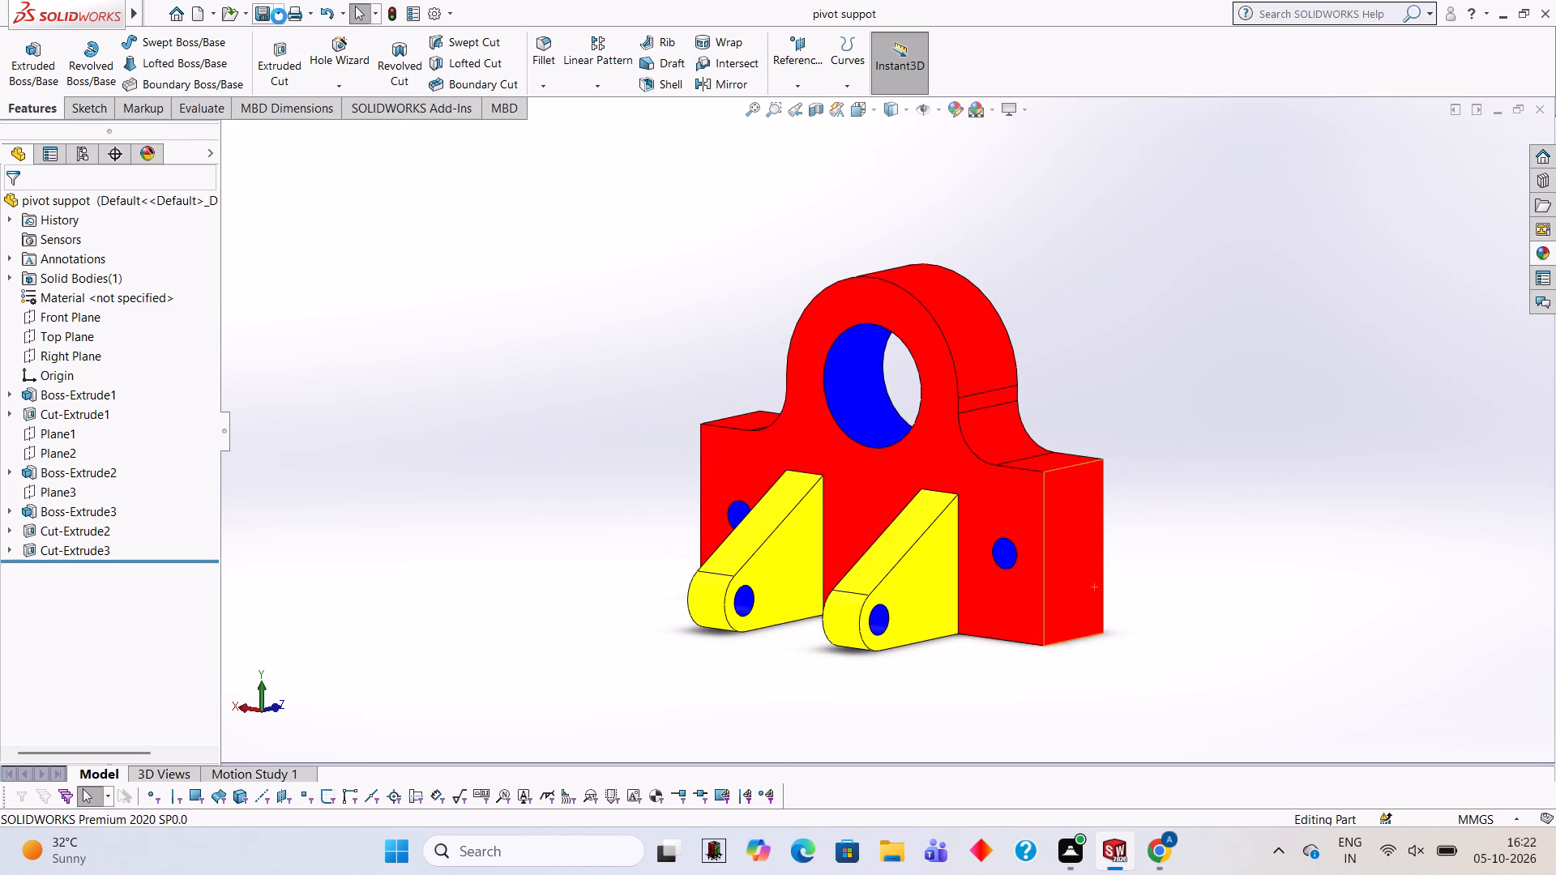
left_click(308, 53)
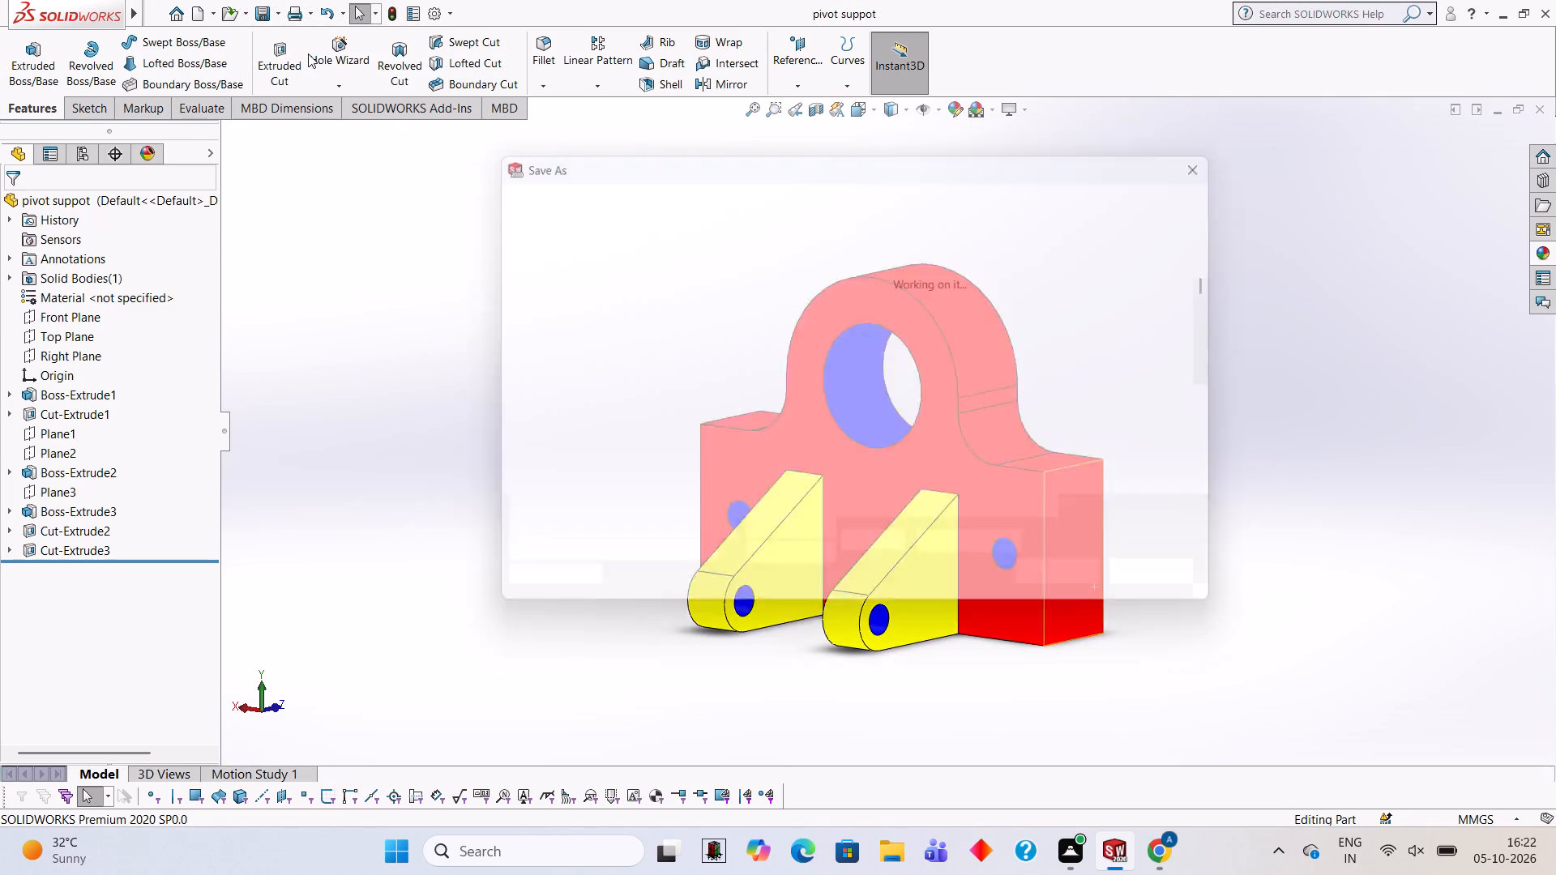
left_click(917, 456)
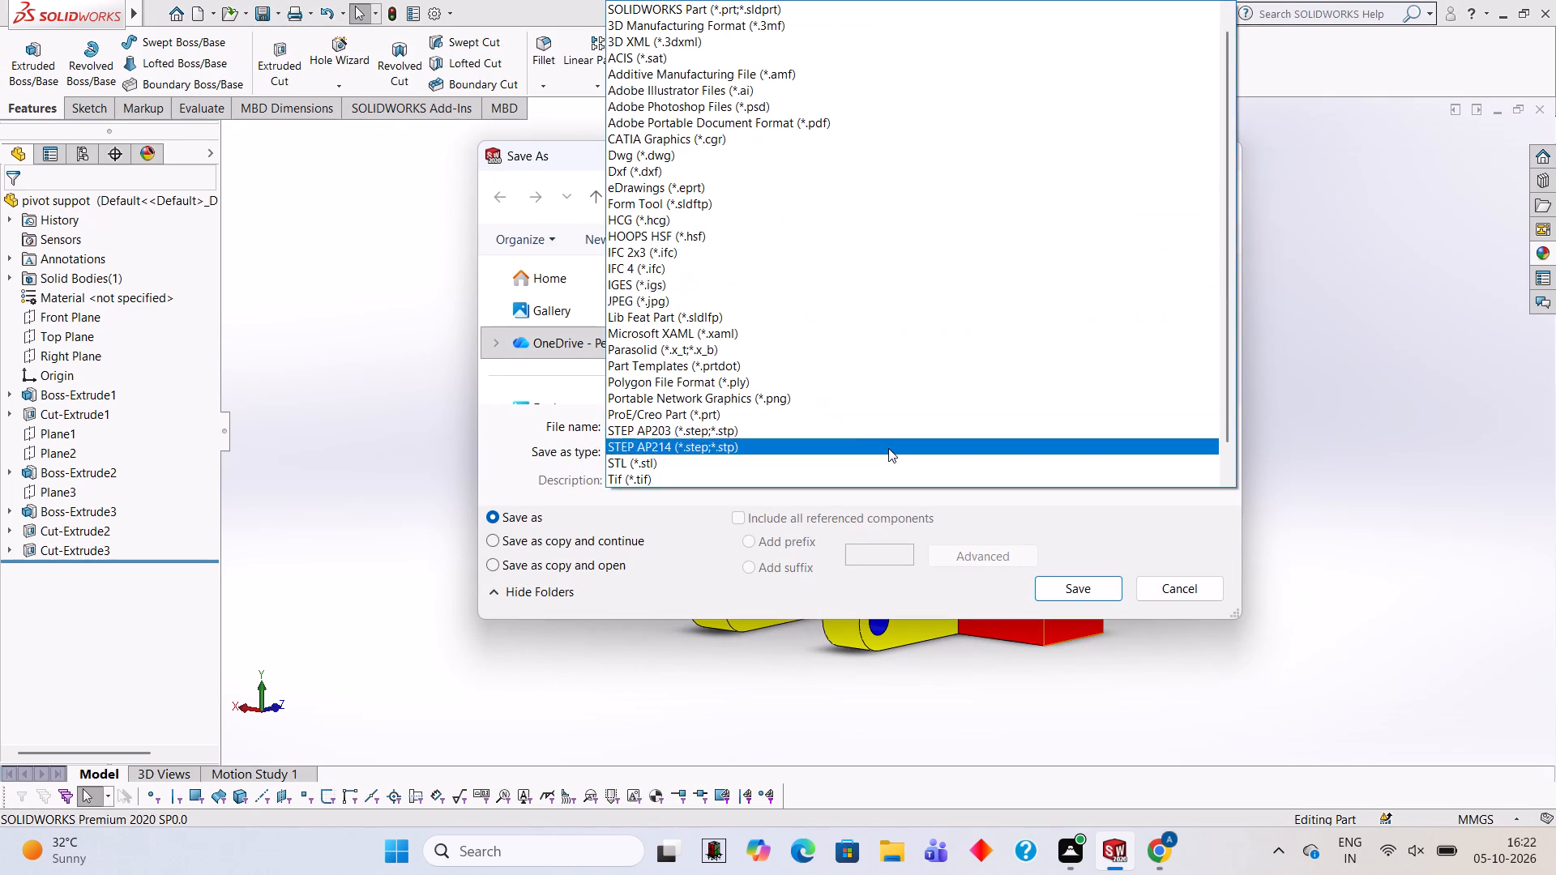
left_click(798, 126)
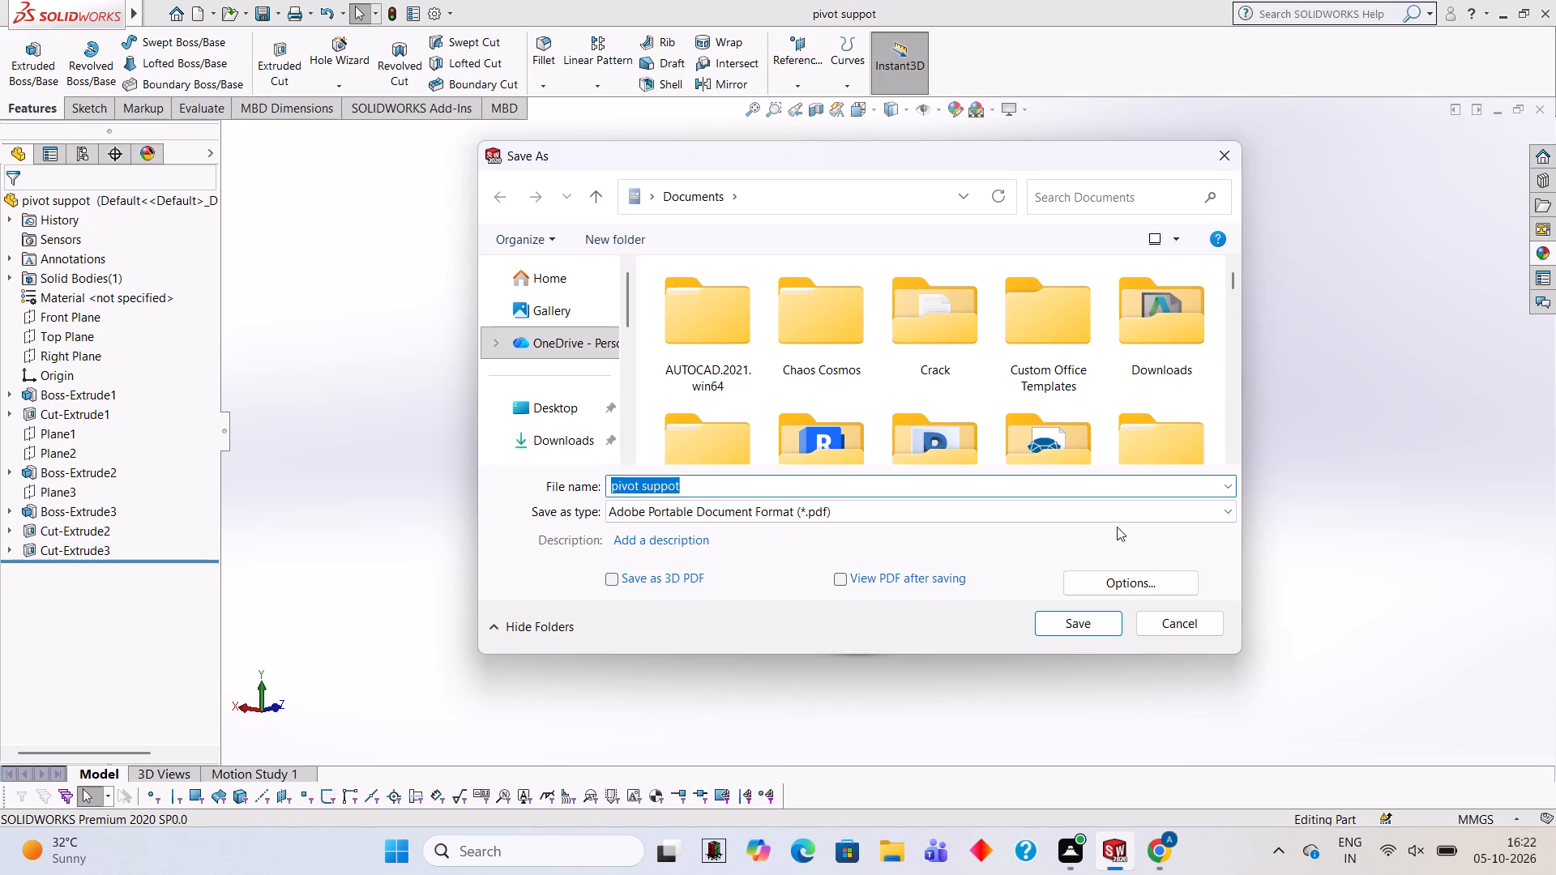
left_click(1105, 625)
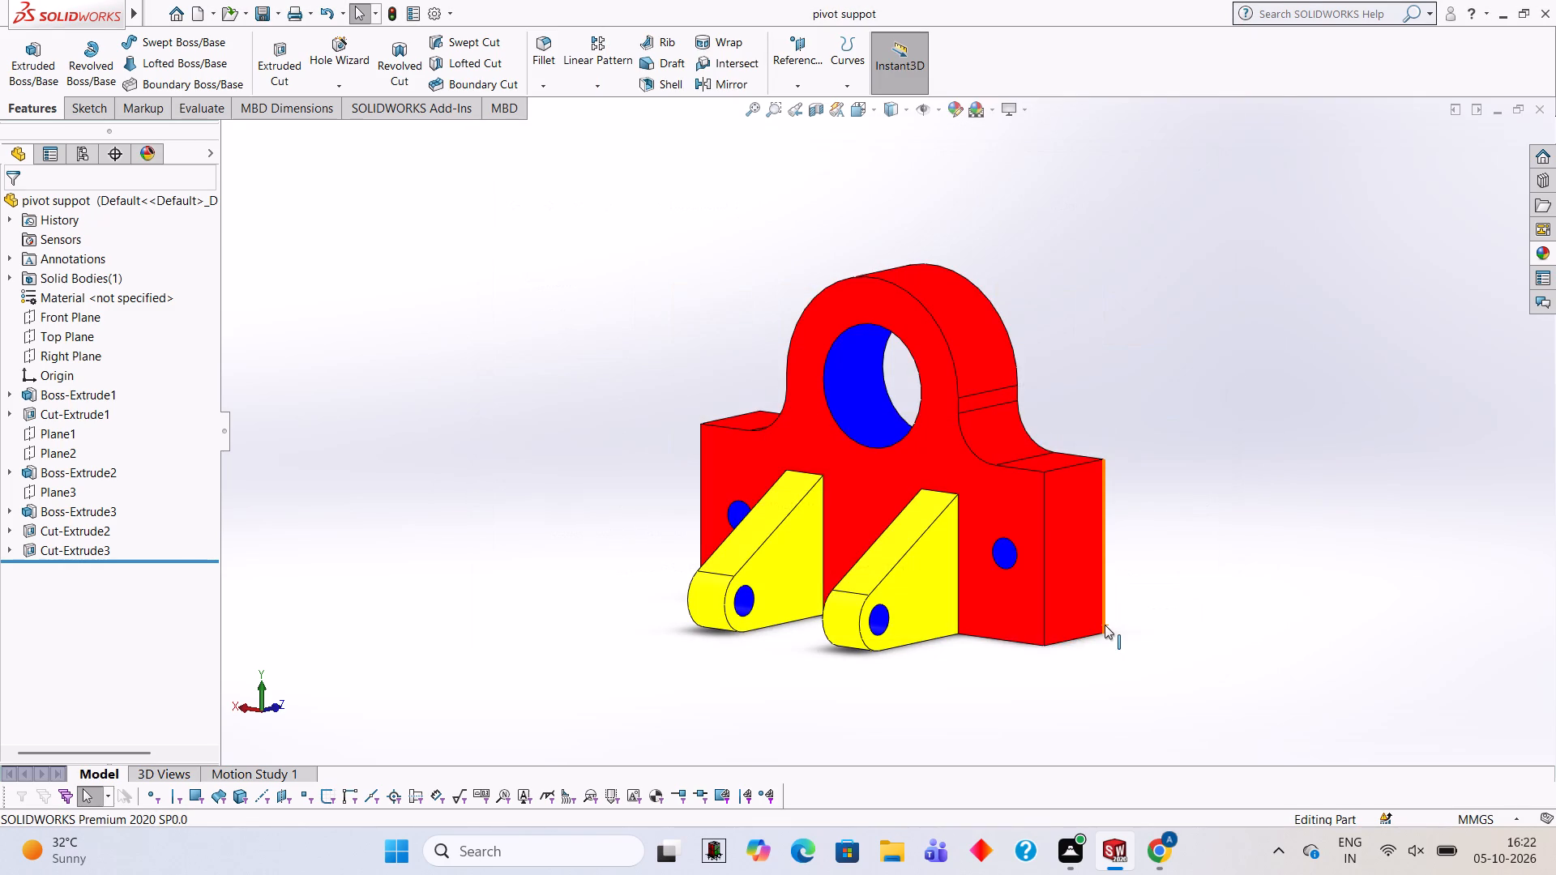